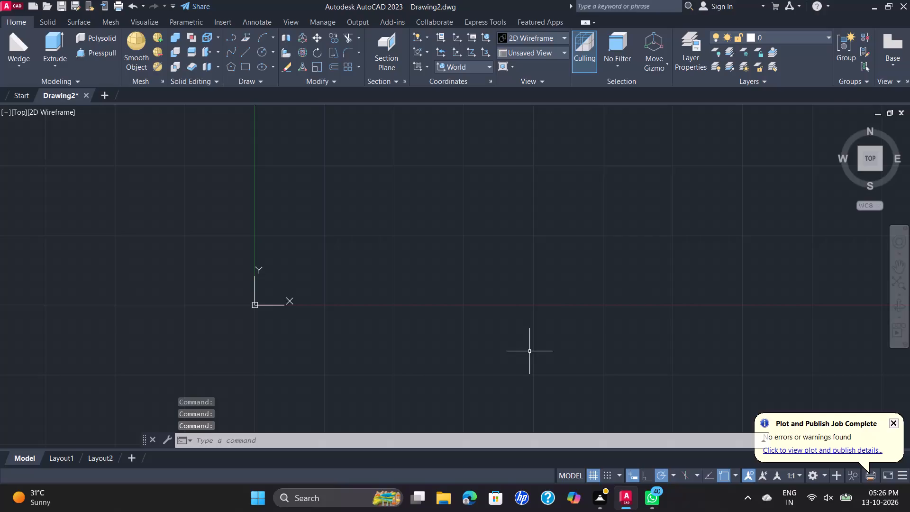
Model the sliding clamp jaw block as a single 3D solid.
Set the drawing units' length precision to two decimal places (0.00).
{"action": "key", "text": "u"}
{"action": "key", "text": "n"}
{"action": "key", "text": "Return"}
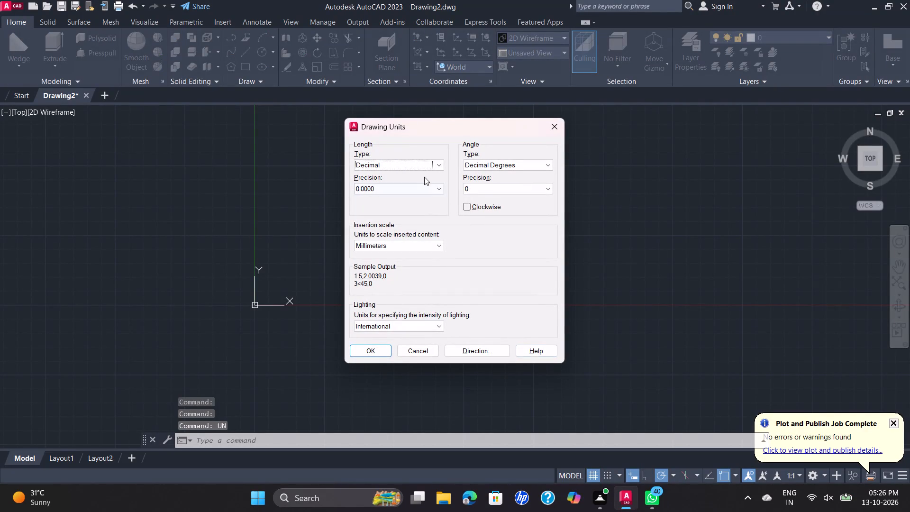
{"action": "left_click", "coordinate": [437, 187]}
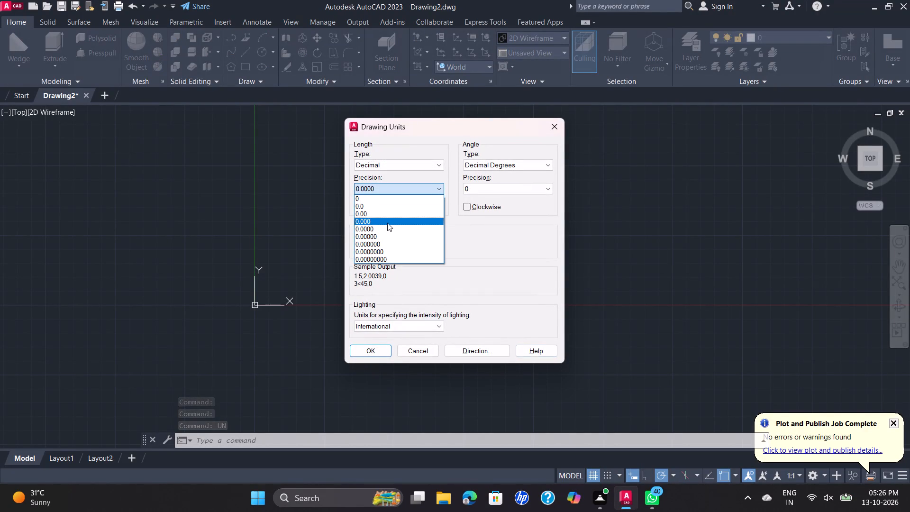
{"action": "left_click", "coordinate": [387, 214]}
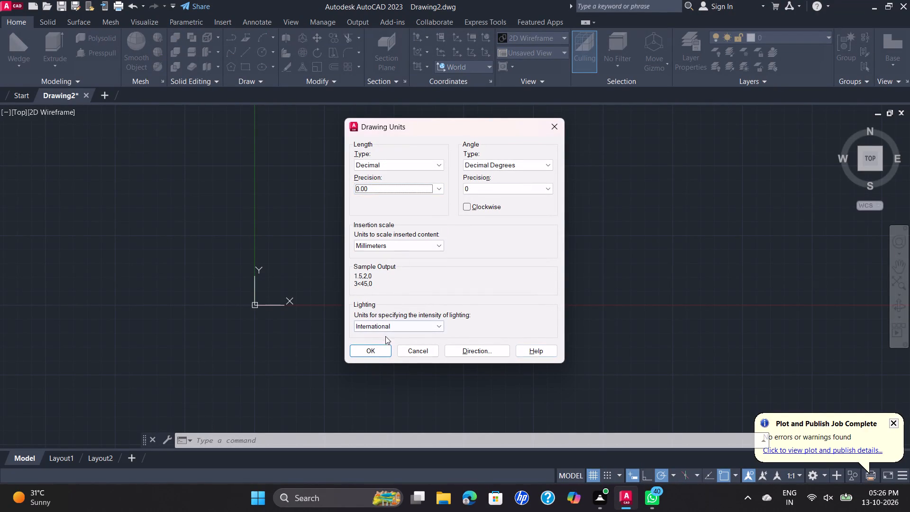
{"action": "left_click", "coordinate": [374, 358]}
{"action": "left_click", "coordinate": [381, 345]}
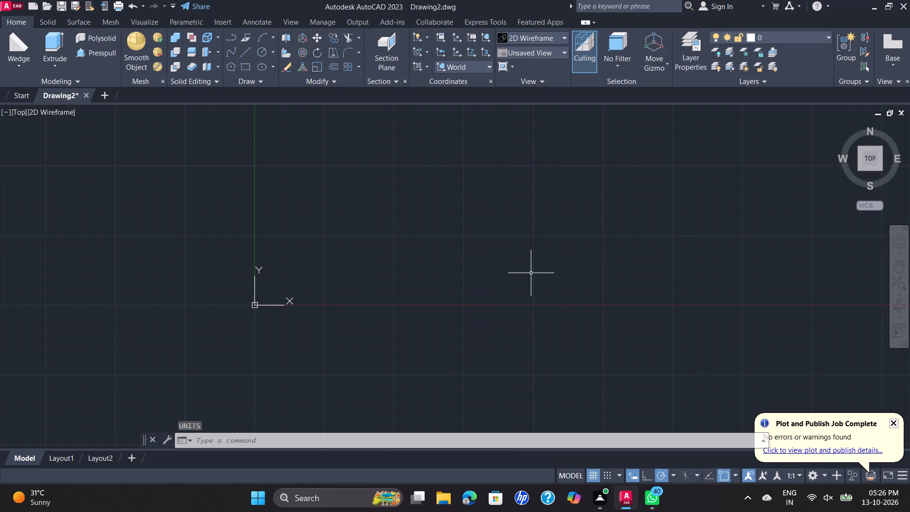
Set the model space limits from lower-left corner 0,0 to upper-right corner 200,200.
{"action": "type", "text": "LI"}
{"action": "type", "text": "MT"}
{"action": "key", "text": "s"}
{"action": "key", "text": "Return"}
{"action": "key", "text": "0"}
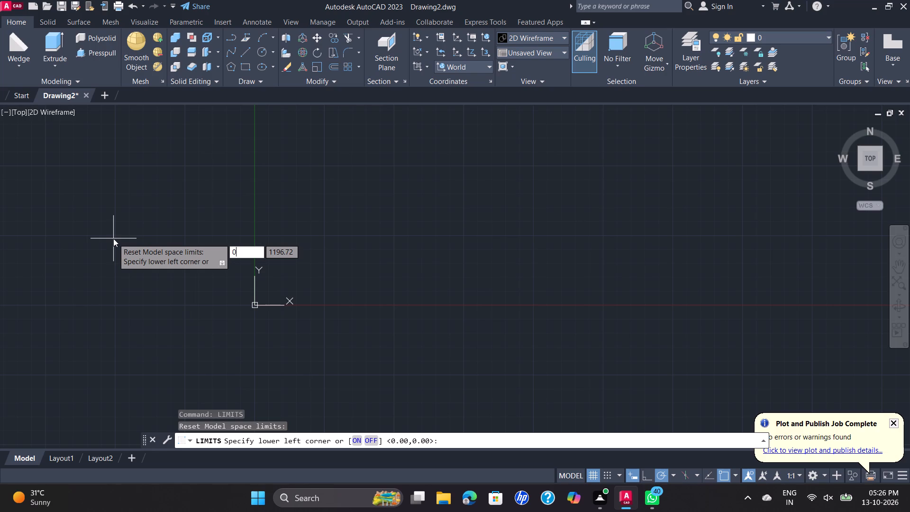
{"action": "type", "text": ",0"}
{"action": "key", "text": "Return"}
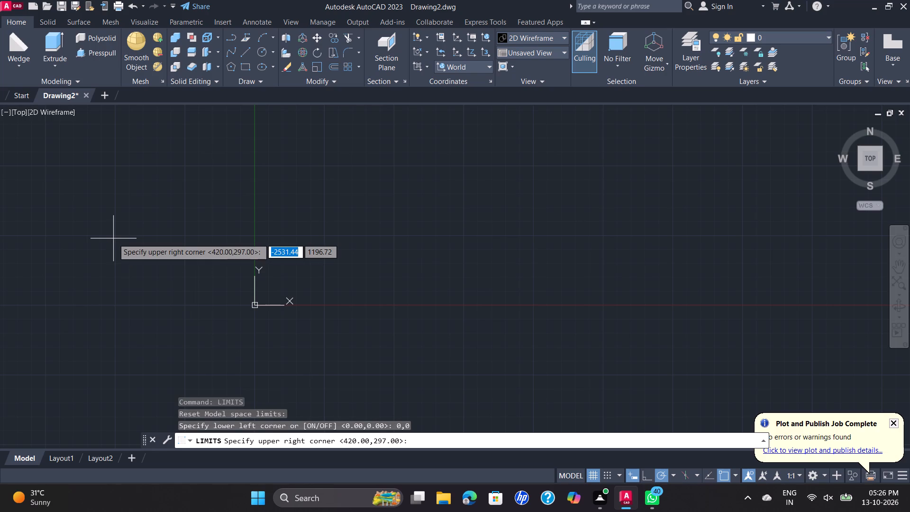
{"action": "type", "text": "200"}
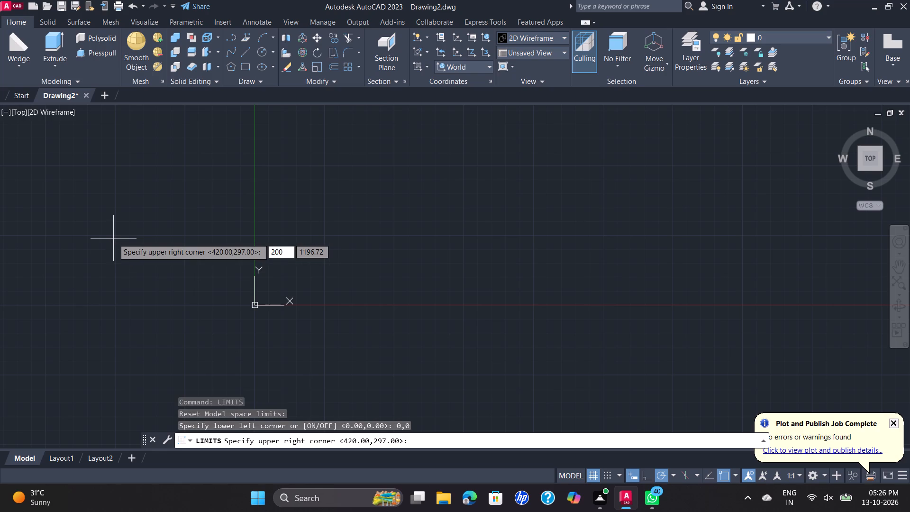
{"action": "key", "text": "comma"}
{"action": "type", "text": "200"}
{"action": "key", "text": "Return"}
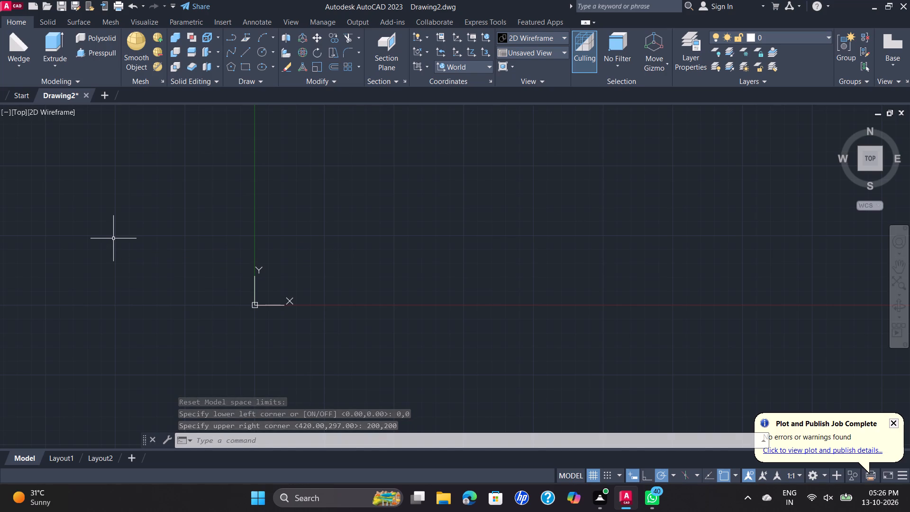
Turn on log file recording with the LOGFILEON command.
{"action": "scroll", "coordinate": [114, 233], "scroll_direction": "up", "scroll_amount": 1}
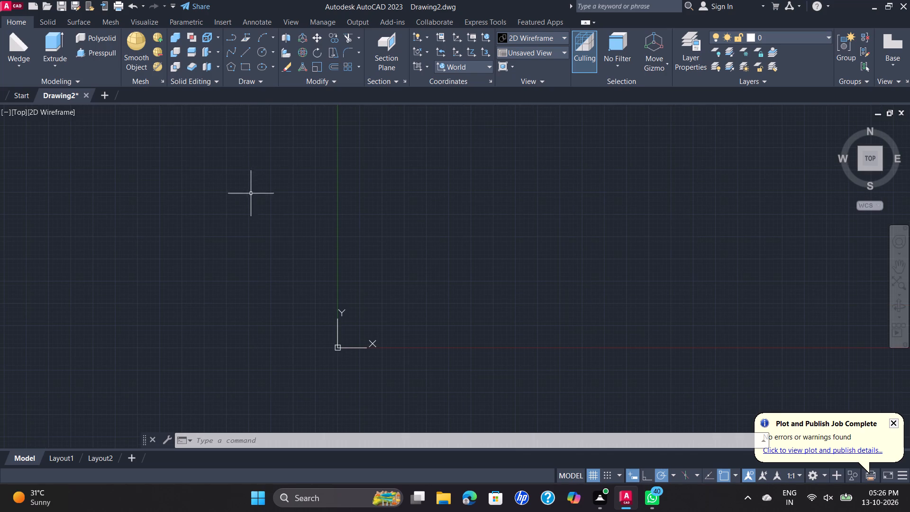
{"action": "scroll", "coordinate": [302, 192], "scroll_direction": "up", "scroll_amount": 1}
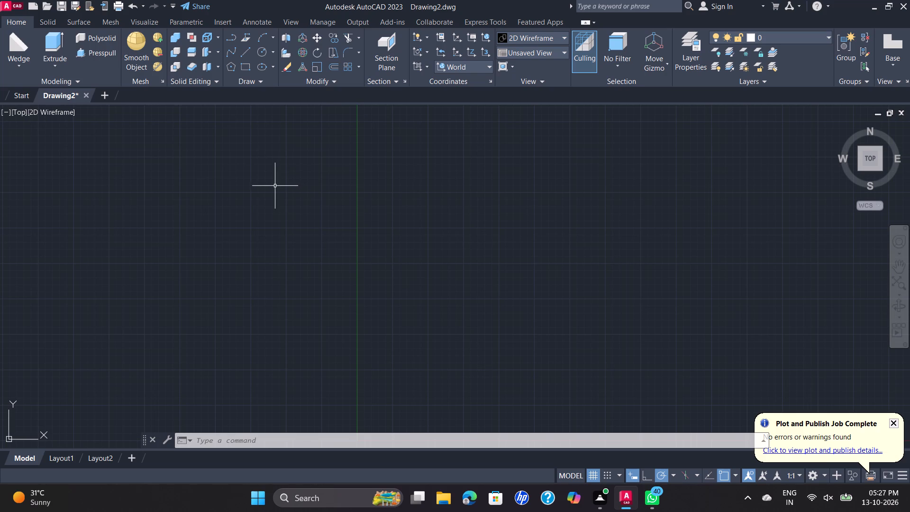
{"action": "scroll", "coordinate": [347, 192], "scroll_direction": "down", "scroll_amount": 1}
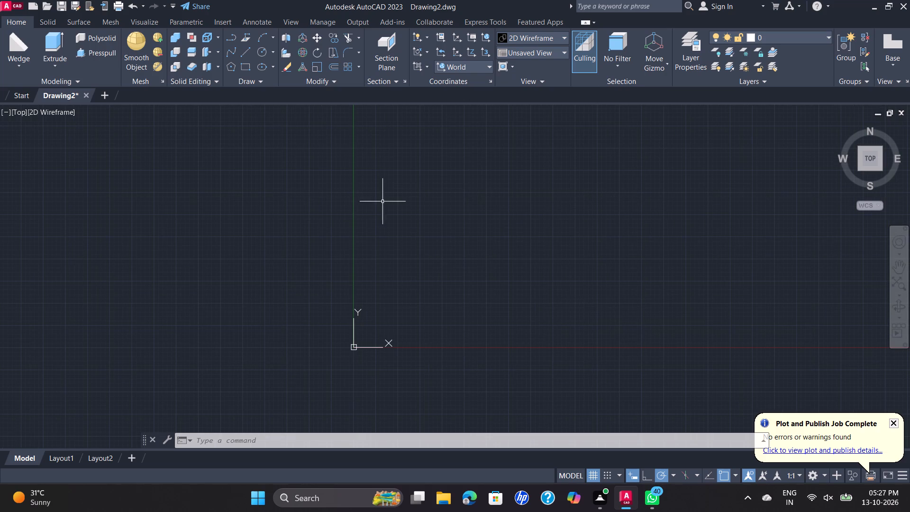
{"action": "key", "text": "l"}
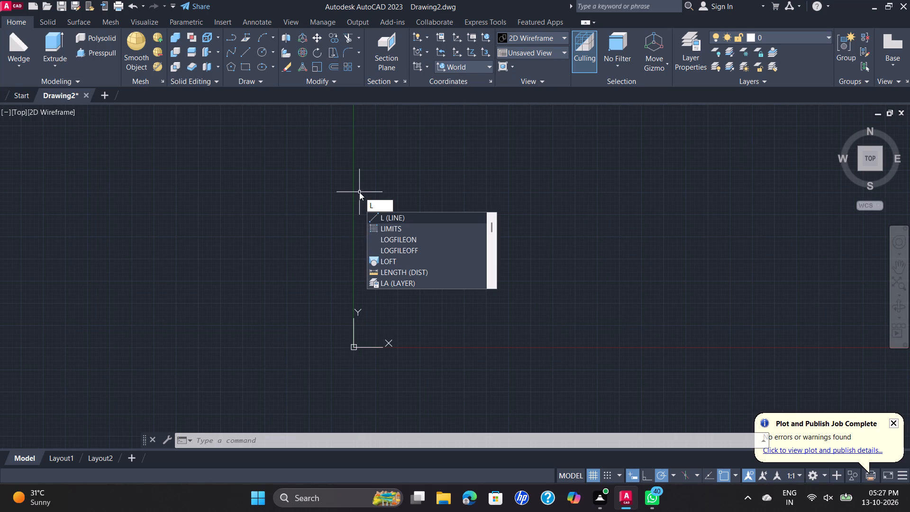
{"action": "key", "text": "o"}
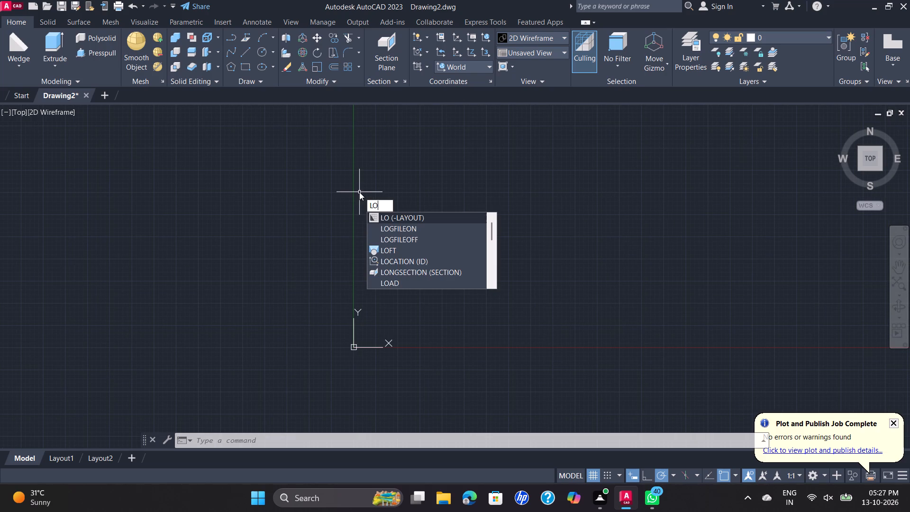
{"action": "left_click", "coordinate": [436, 231]}
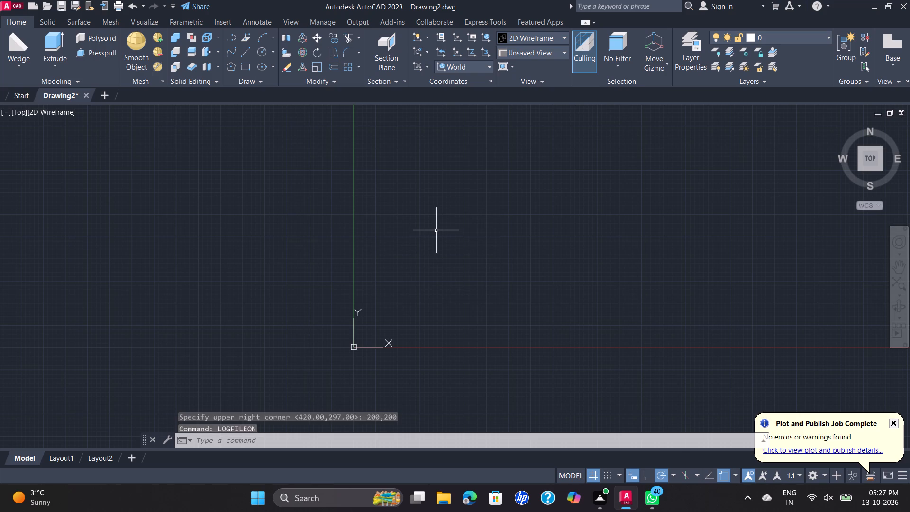
Draw a rectangle 150 mm wide and 80 mm high in an empty area of model space.
{"action": "scroll", "coordinate": [482, 241], "scroll_direction": "up", "scroll_amount": 2}
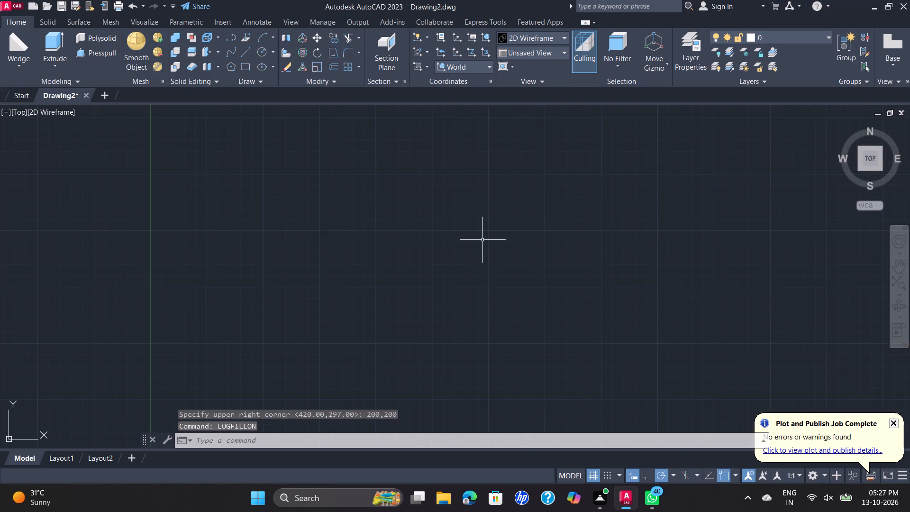
{"action": "scroll", "coordinate": [482, 240], "scroll_direction": "up", "scroll_amount": 1}
{"action": "scroll", "coordinate": [482, 239], "scroll_direction": "down", "scroll_amount": 3}
{"action": "scroll", "coordinate": [482, 239], "scroll_direction": "up", "scroll_amount": 3}
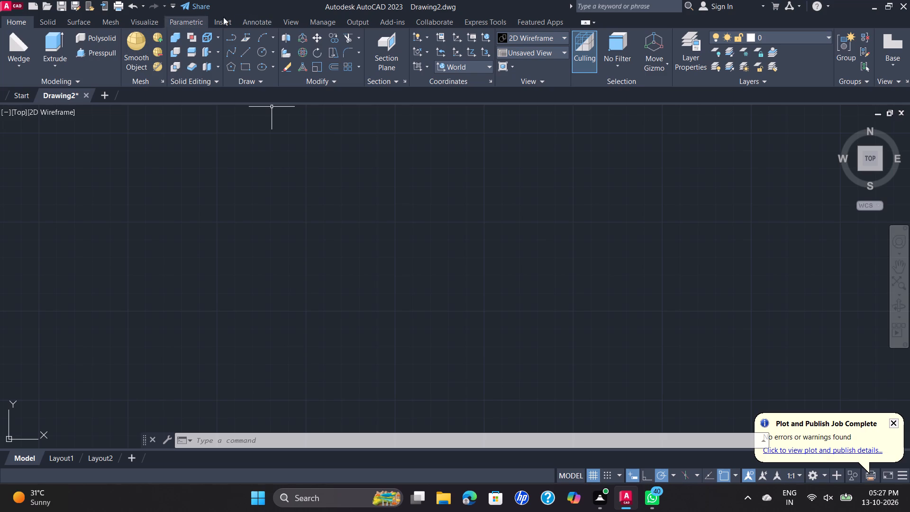
{"action": "left_click", "coordinate": [244, 64]}
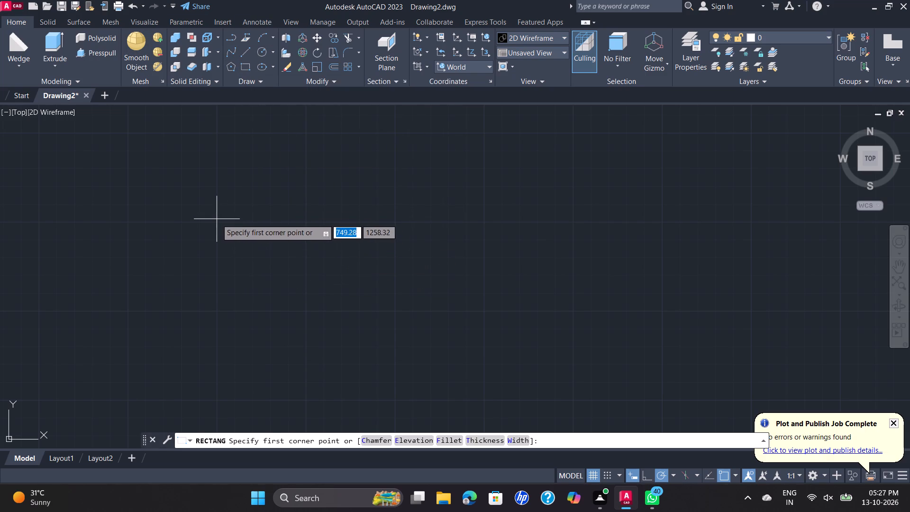
{"action": "left_click", "coordinate": [217, 219]}
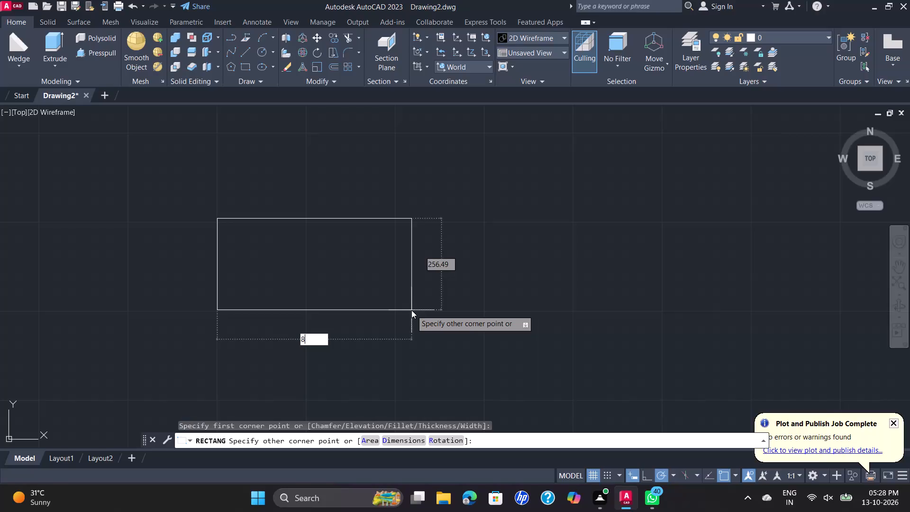
{"action": "key", "text": "BackSpace"}
{"action": "type", "text": "150"}
{"action": "key", "text": "Tab"}
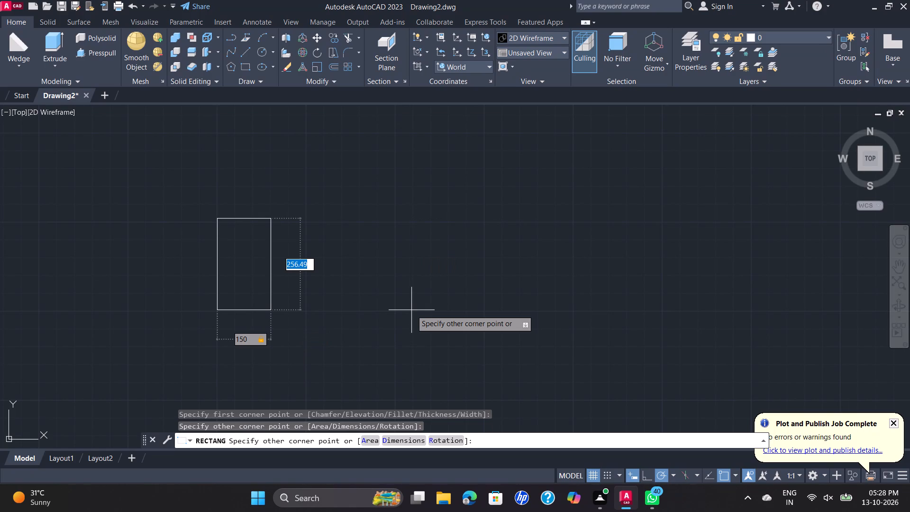
{"action": "type", "text": "80"}
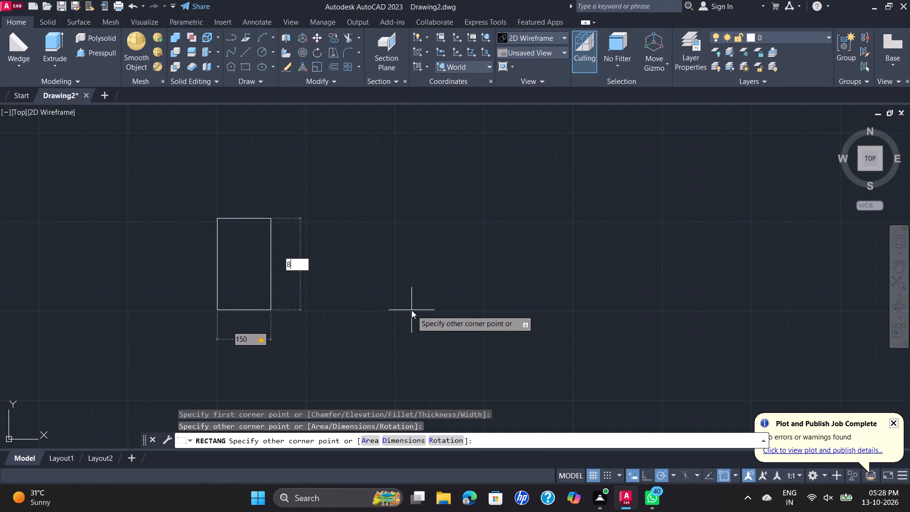
{"action": "key", "text": "Return"}
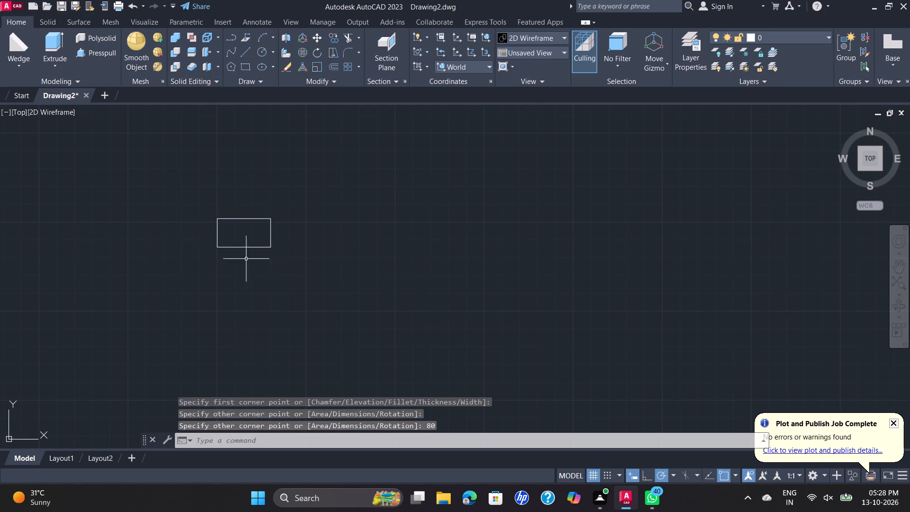
Fillet the rectangle's upper-left corner with a radius of 6 mm.
{"action": "scroll", "coordinate": [221, 220], "scroll_direction": "up", "scroll_amount": 4}
{"action": "scroll", "coordinate": [213, 218], "scroll_direction": "down", "scroll_amount": 2}
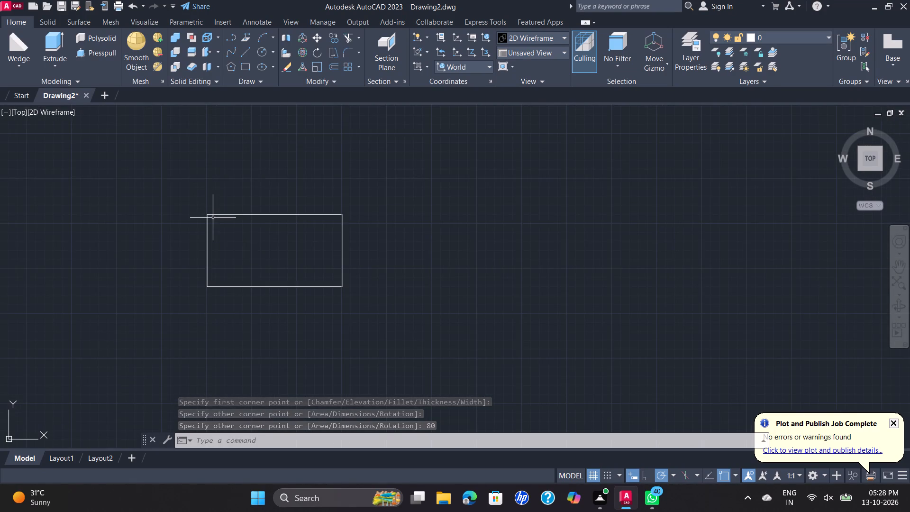
{"action": "scroll", "coordinate": [213, 218], "scroll_direction": "up", "scroll_amount": 1}
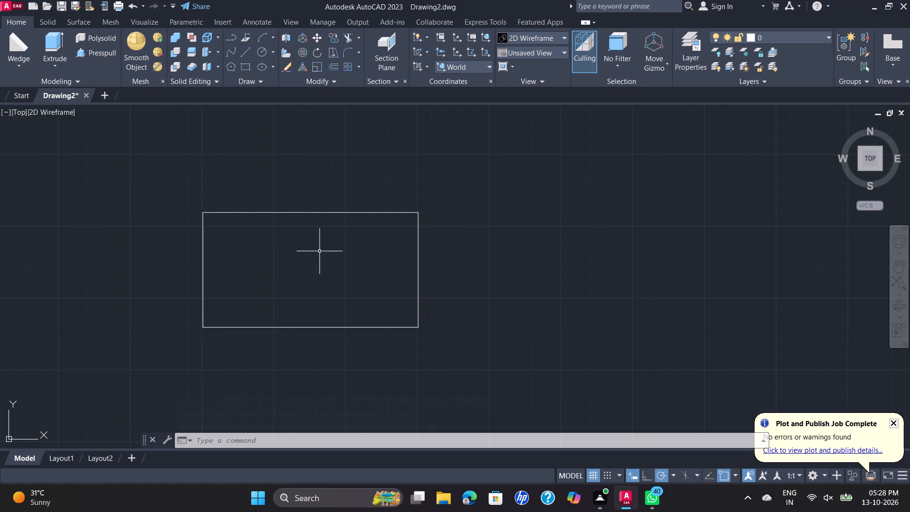
{"action": "scroll", "coordinate": [319, 251], "scroll_direction": "up", "scroll_amount": 1}
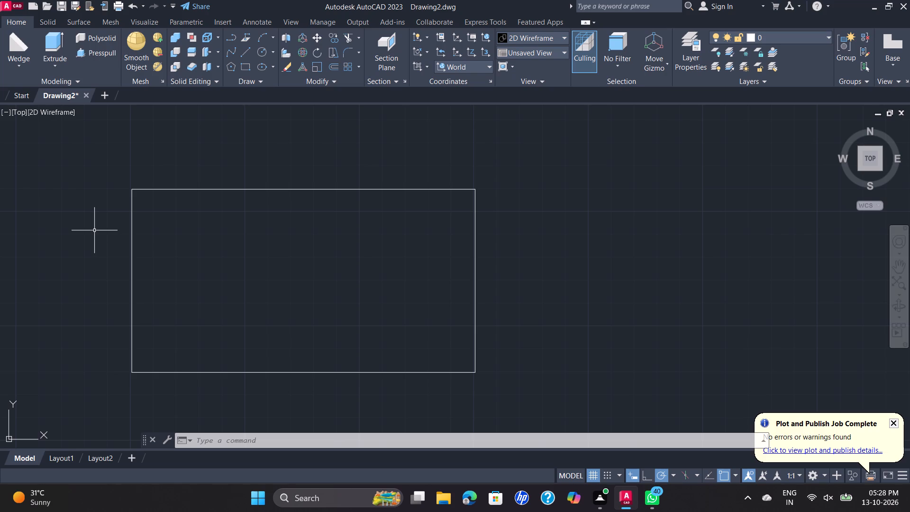
{"action": "key", "text": "f"}
{"action": "key", "text": "Return"}
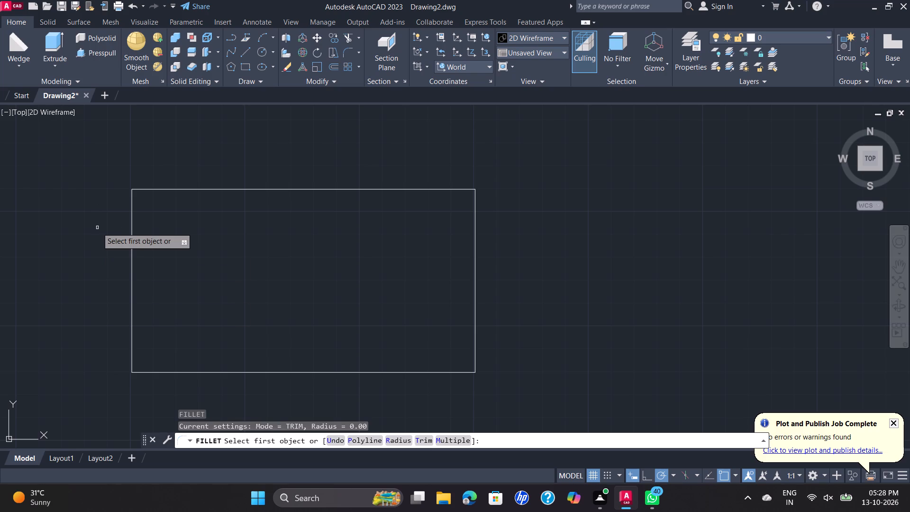
{"action": "left_click", "coordinate": [131, 224]}
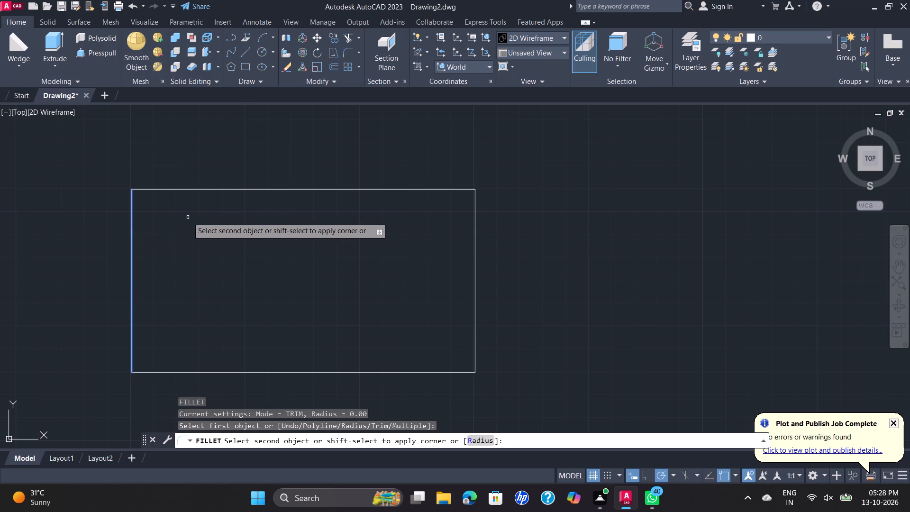
{"action": "scroll", "coordinate": [354, 351], "scroll_direction": "up", "scroll_amount": 1}
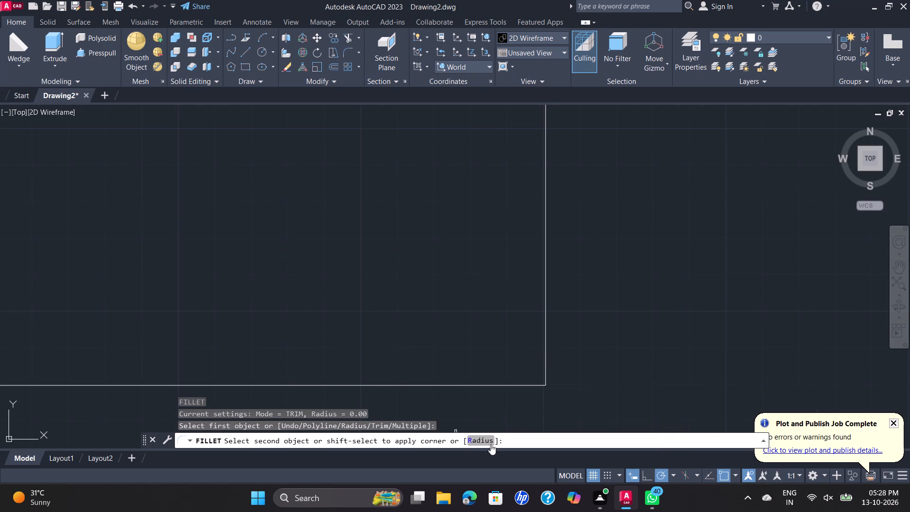
{"action": "left_click", "coordinate": [495, 442]}
{"action": "left_click", "coordinate": [484, 439]}
{"action": "scroll", "coordinate": [490, 396], "scroll_direction": "down", "scroll_amount": 1}
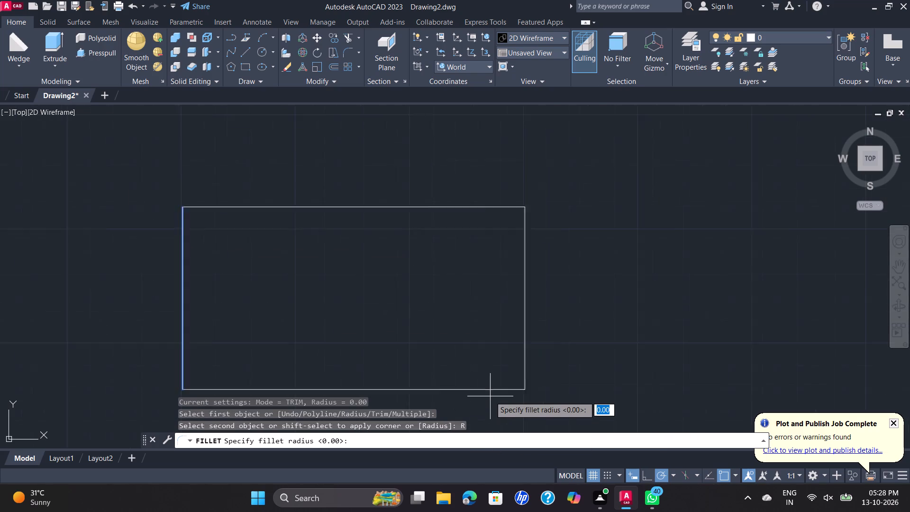
{"action": "scroll", "coordinate": [490, 396], "scroll_direction": "down", "scroll_amount": 1}
{"action": "scroll", "coordinate": [435, 316], "scroll_direction": "up", "scroll_amount": 1}
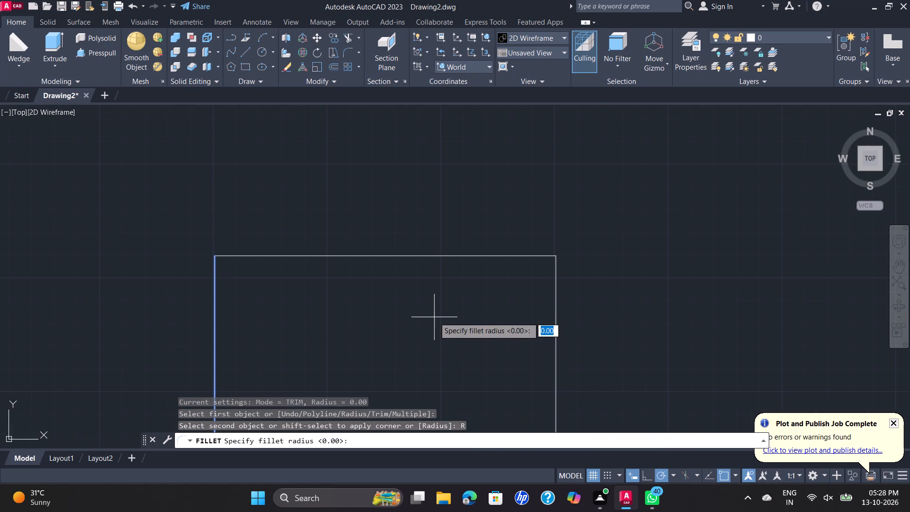
{"action": "key", "text": "6"}
{"action": "key", "text": "Return"}
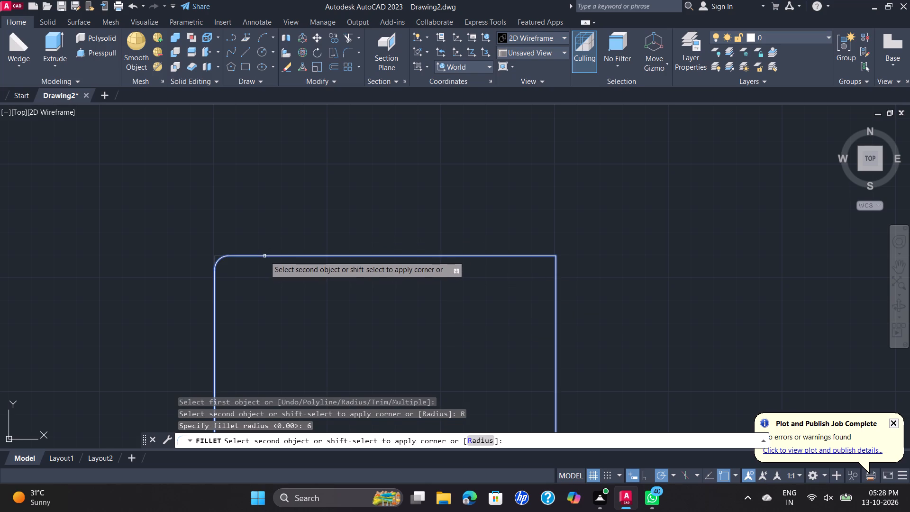
{"action": "left_click", "coordinate": [264, 256]}
Fillet the rectangle's lower-left corner with the 6 mm radius.
{"action": "scroll", "coordinate": [264, 256], "scroll_direction": "down", "scroll_amount": 2}
{"action": "key", "text": "space"}
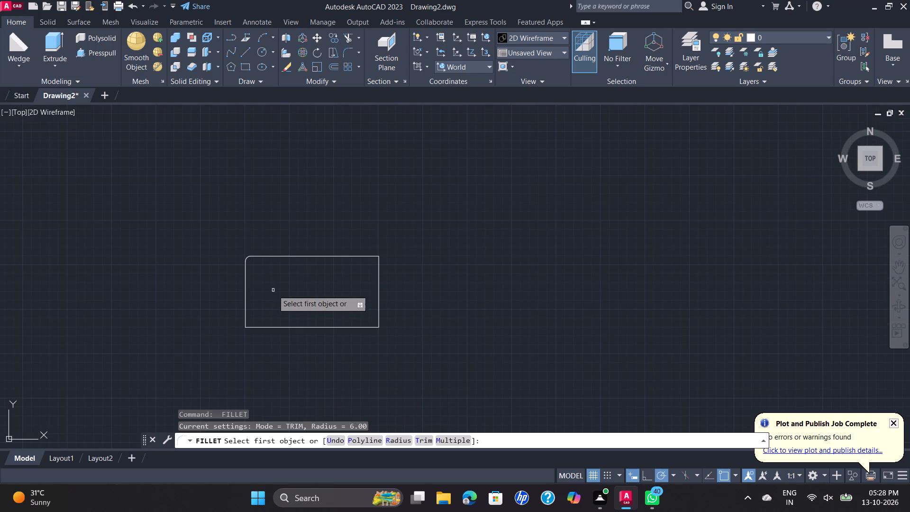
{"action": "left_click", "coordinate": [246, 299]}
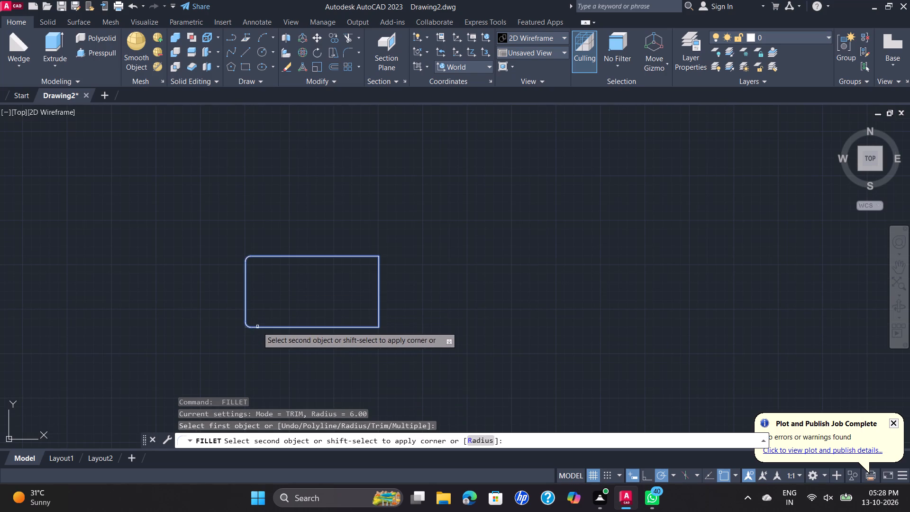
{"action": "left_click", "coordinate": [257, 327]}
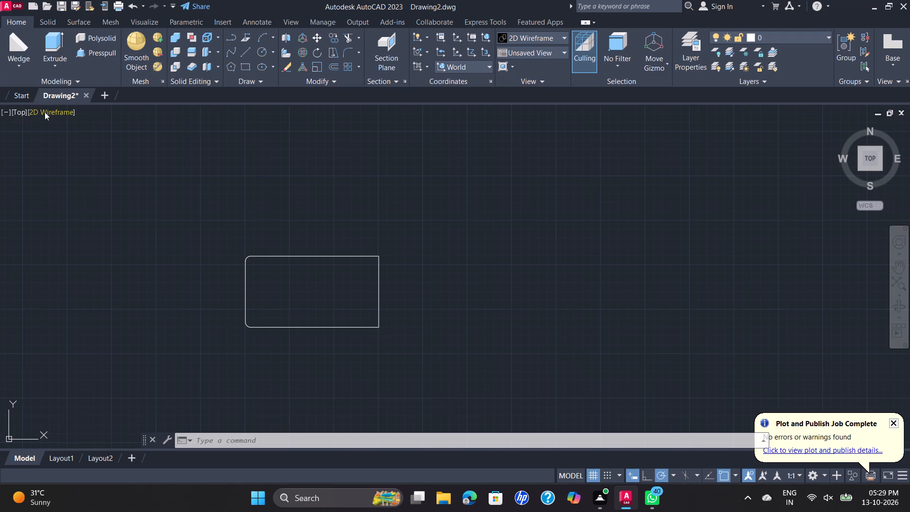
Switch the model view to SW Isometric.
{"action": "left_click", "coordinate": [22, 109]}
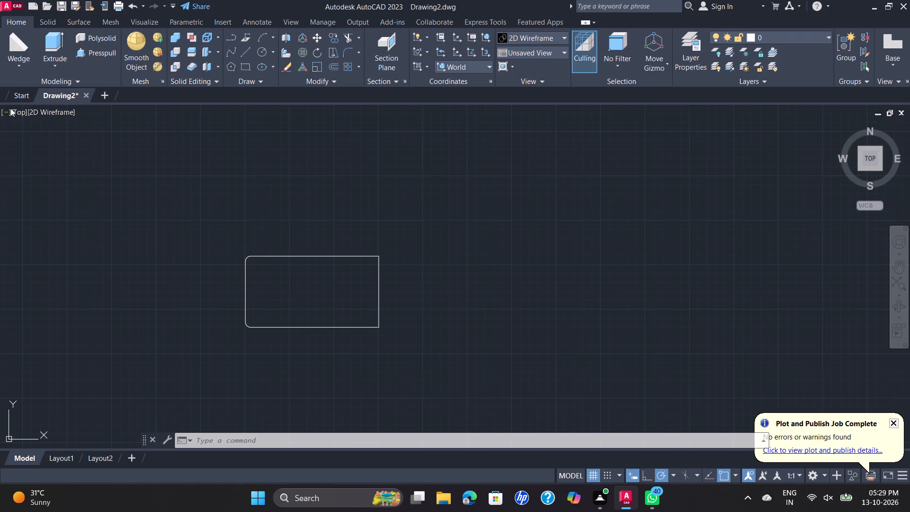
{"action": "left_click", "coordinate": [19, 114]}
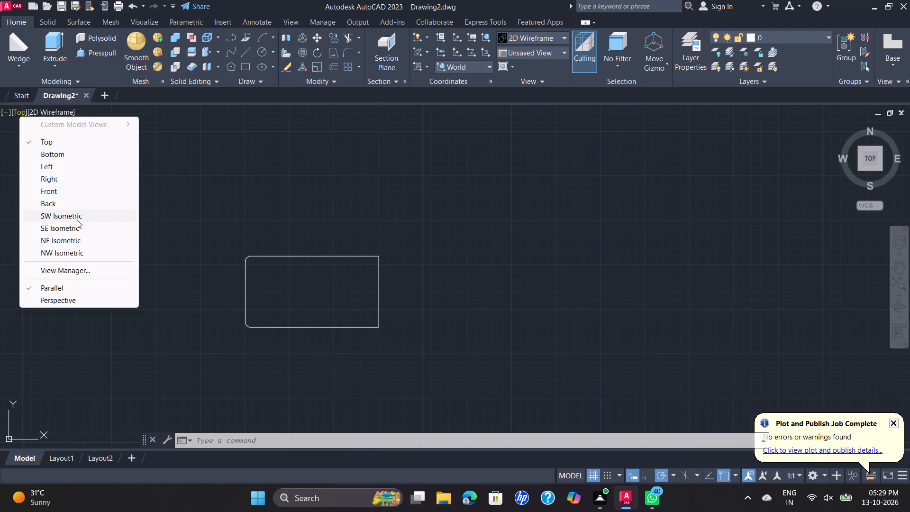
{"action": "left_click", "coordinate": [83, 221]}
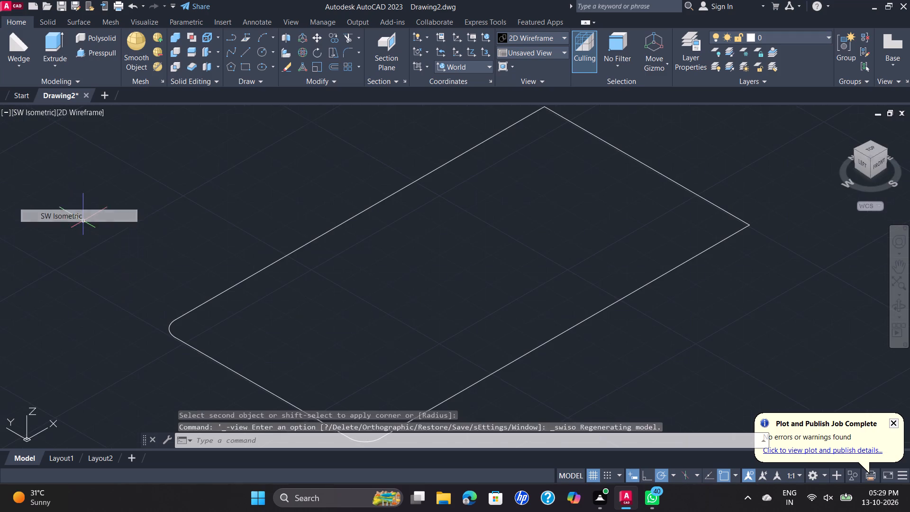
{"action": "scroll", "coordinate": [391, 194], "scroll_direction": "down", "scroll_amount": 1}
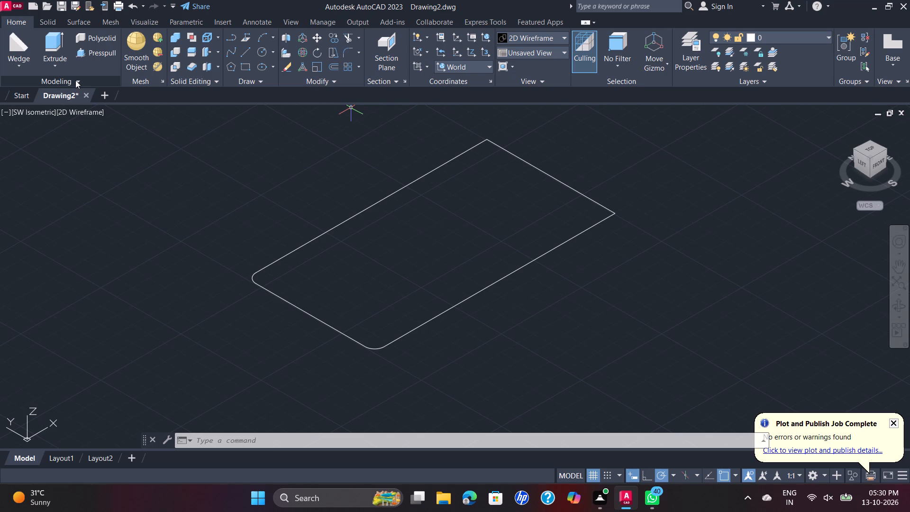
Calculate 52-14 in the QuickCalc calculator.
{"action": "key", "text": "ctrl+8"}
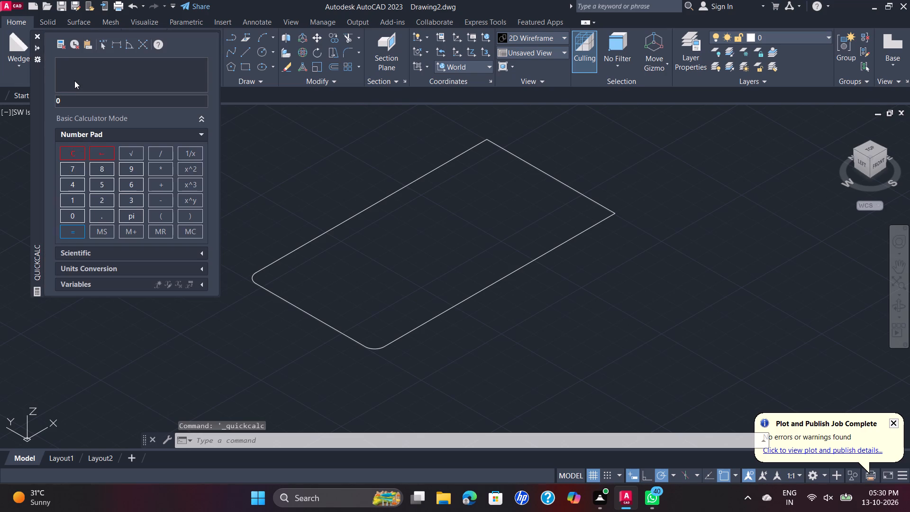
{"action": "key", "text": "BackSpace"}
{"action": "type", "text": "52"}
{"action": "key", "text": "minus"}
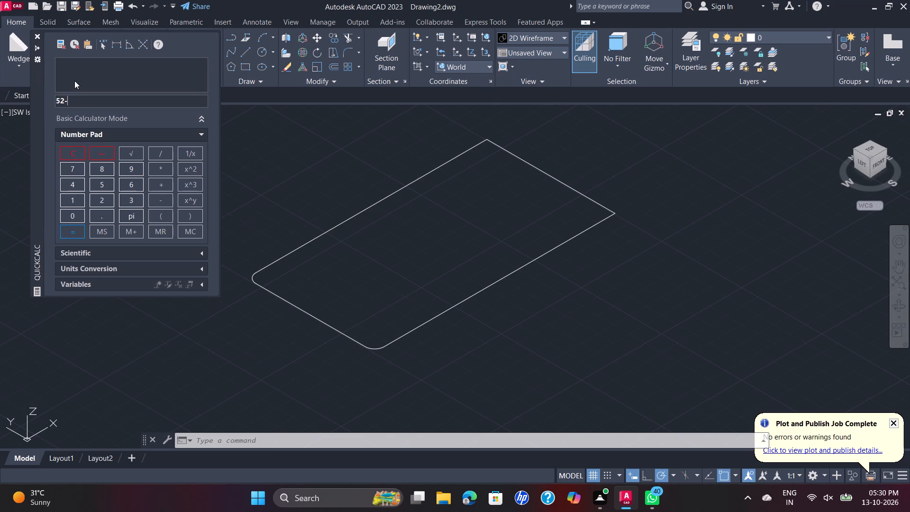
{"action": "type", "text": "14"}
{"action": "key", "text": "Return"}
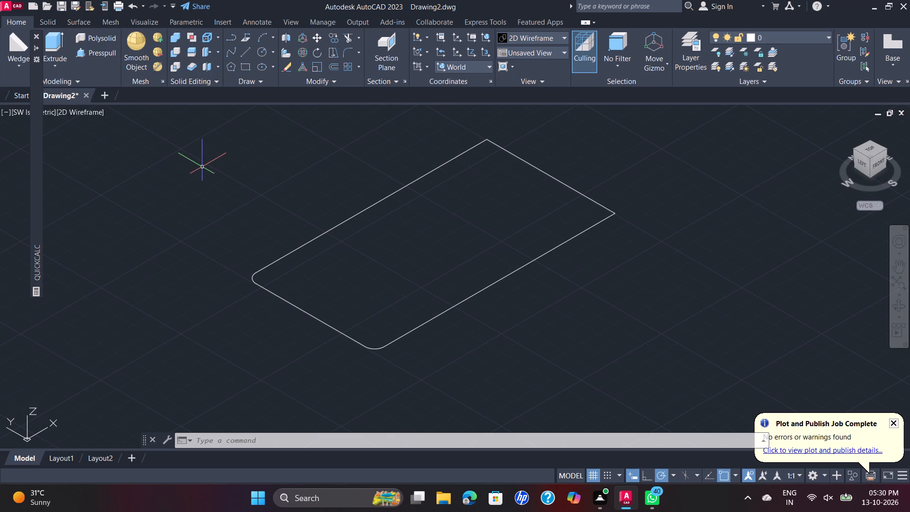
Draw a 38 mm line straight up along Z from the rectangle's unfilleted lower-right corner, replacing a first 32 mm attempt.
{"action": "key", "text": "l"}
{"action": "key", "text": "Return"}
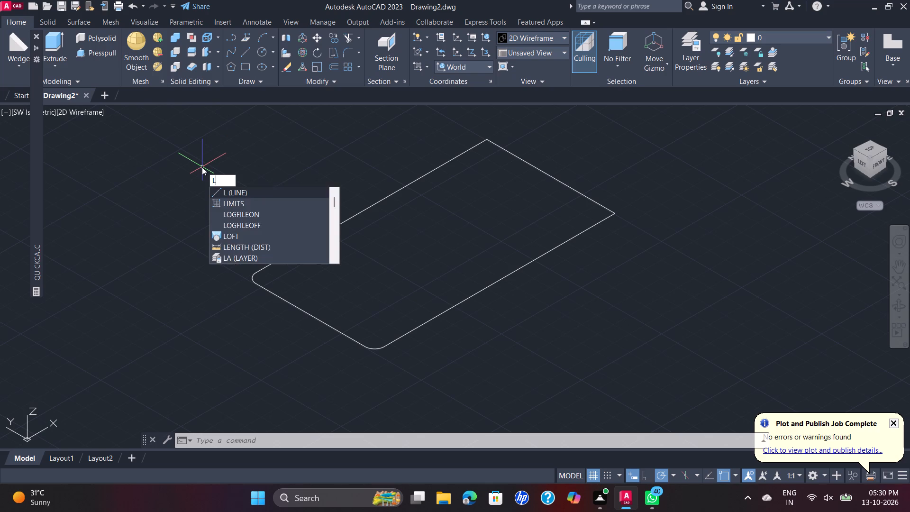
{"action": "left_click", "coordinate": [616, 214]}
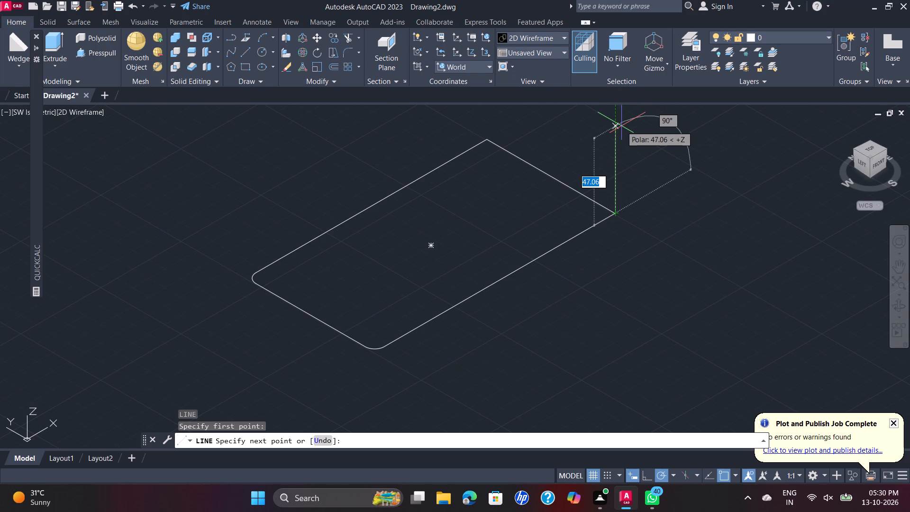
{"action": "key", "text": "3"}
{"action": "key", "text": "2"}
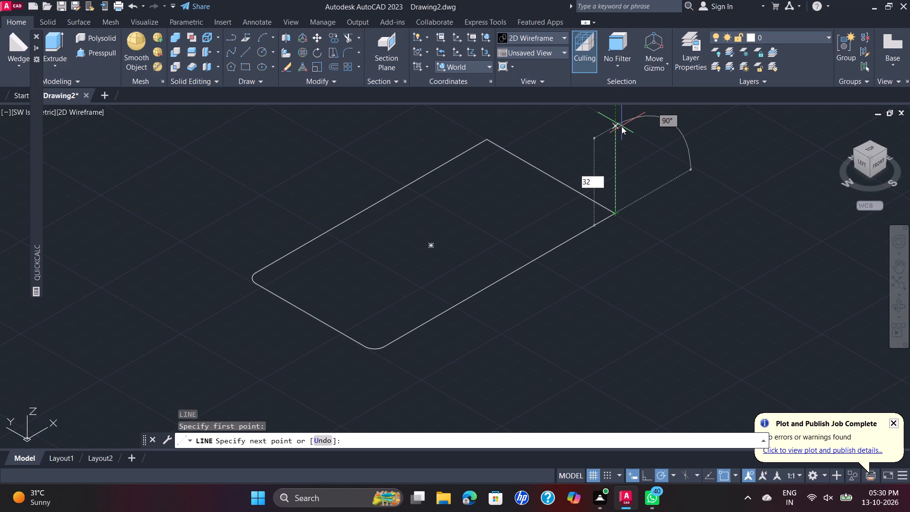
{"action": "key", "text": "Return"}
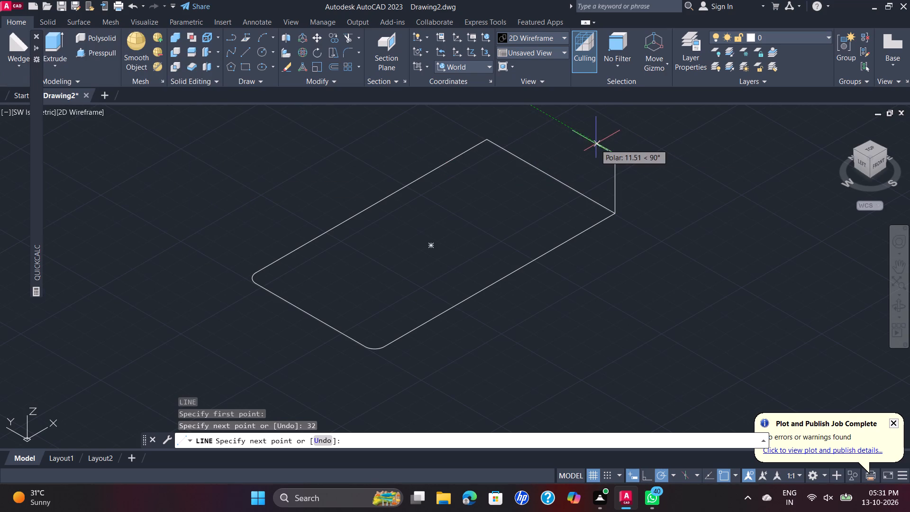
{"action": "key", "text": "ctrl+z"}
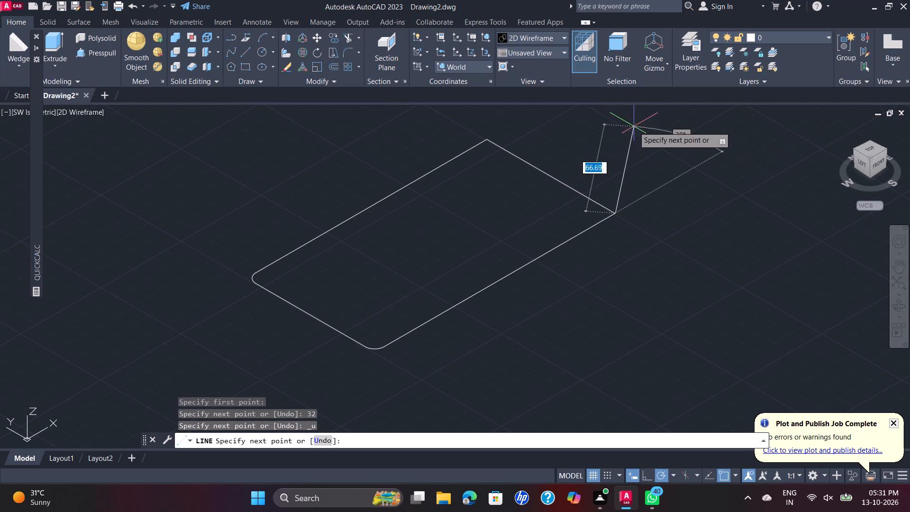
{"action": "type", "text": "38"}
{"action": "key", "text": "Return"}
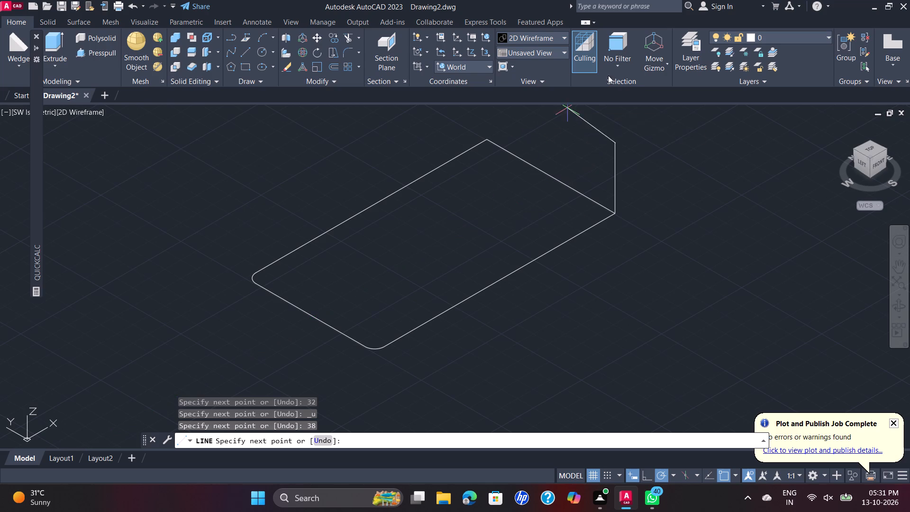
{"action": "key", "text": "Escape"}
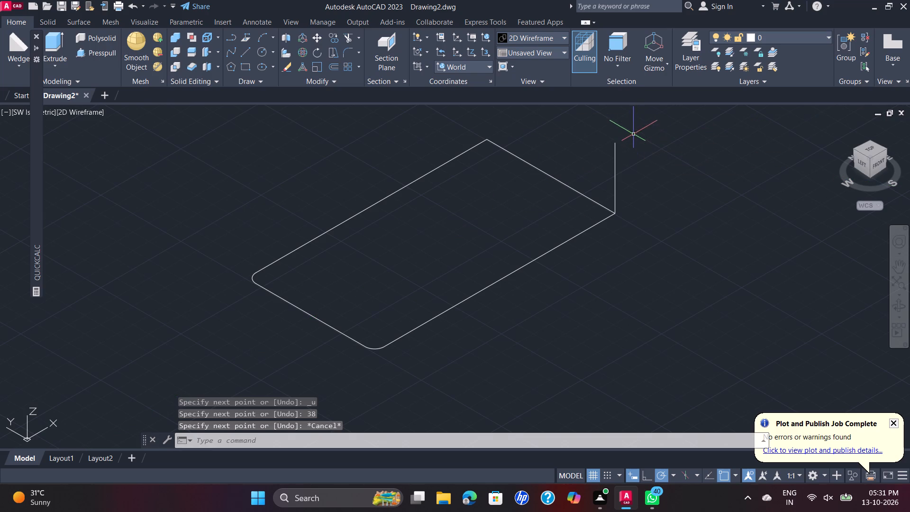
From the same corner, draw a 52 mm line up along Z and continue it with a 20 mm segment in the negative X direction.
{"action": "key", "text": "space"}
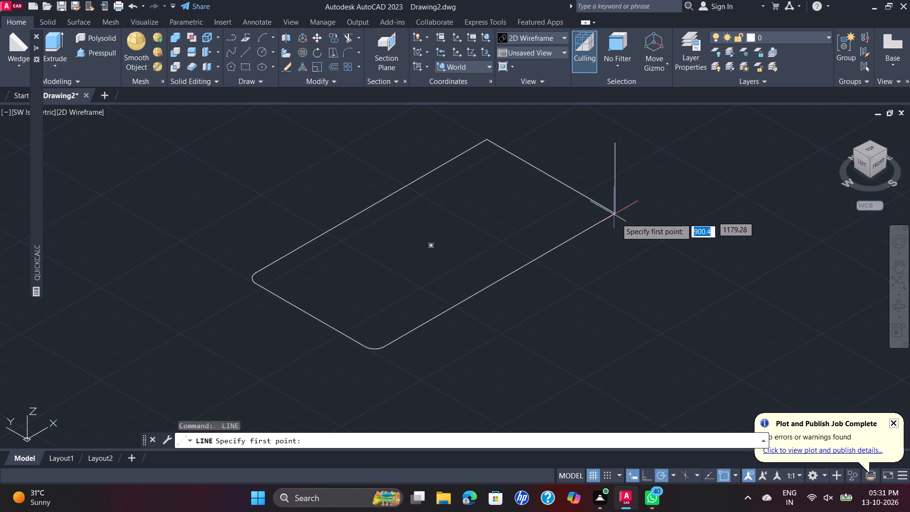
{"action": "left_click", "coordinate": [613, 213]}
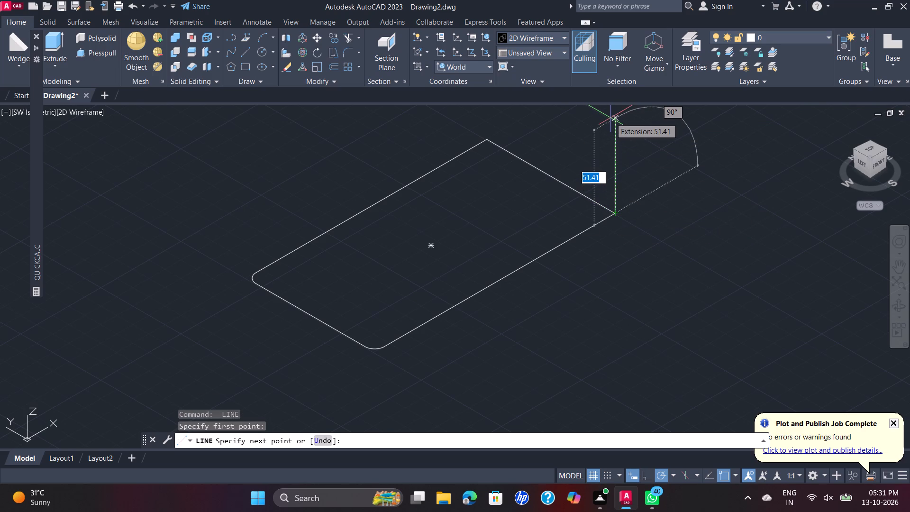
{"action": "type", "text": "52"}
{"action": "key", "text": "Return"}
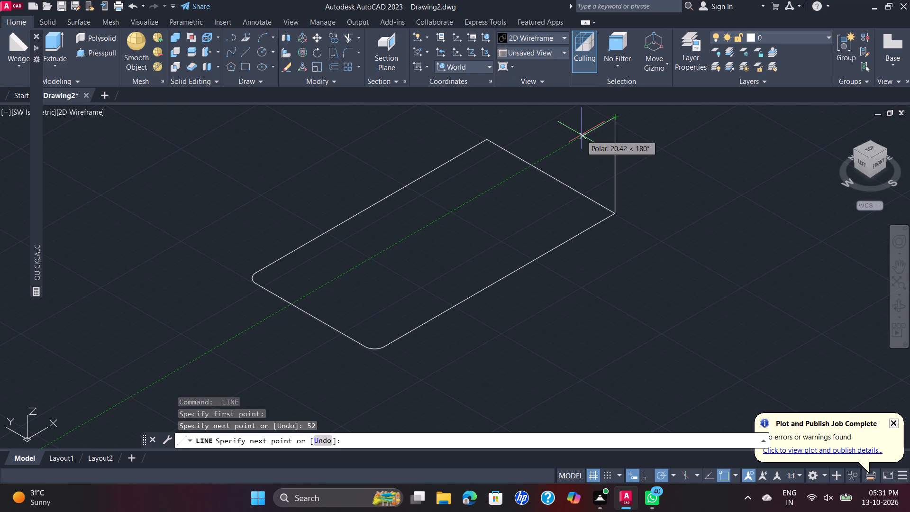
{"action": "type", "text": "20"}
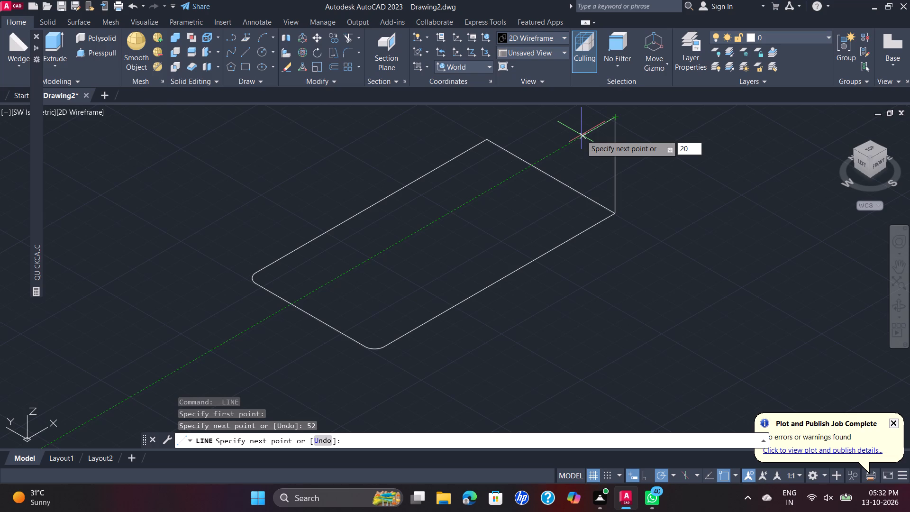
{"action": "key", "text": "Return"}
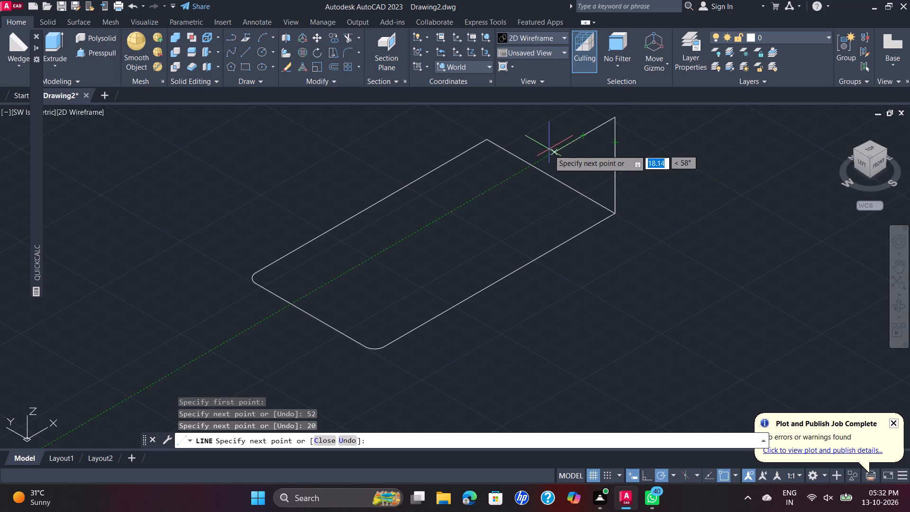
{"action": "key", "text": "Escape"}
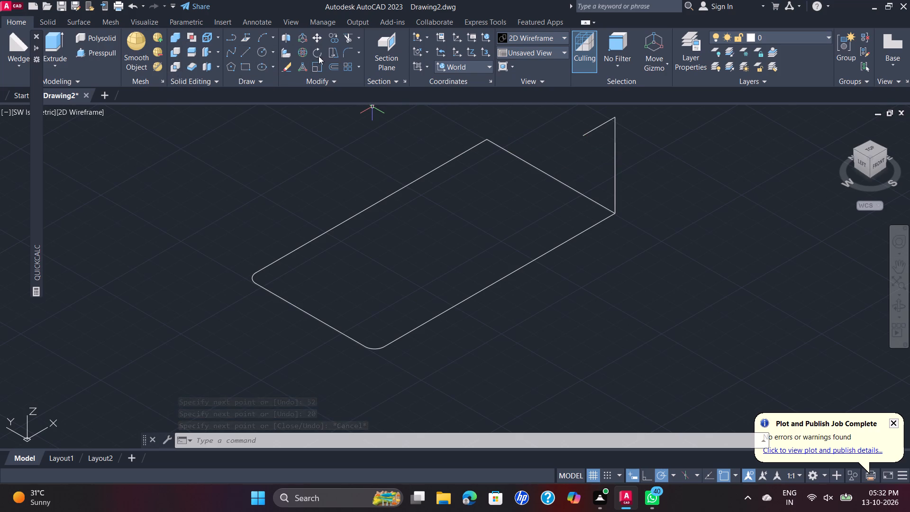
Chamfer the corner between the 52 mm vertical line and the 20 mm segment, using distances of 14 mm and about 12 mm.
{"action": "left_click", "coordinate": [360, 53]}
{"action": "left_click", "coordinate": [356, 91]}
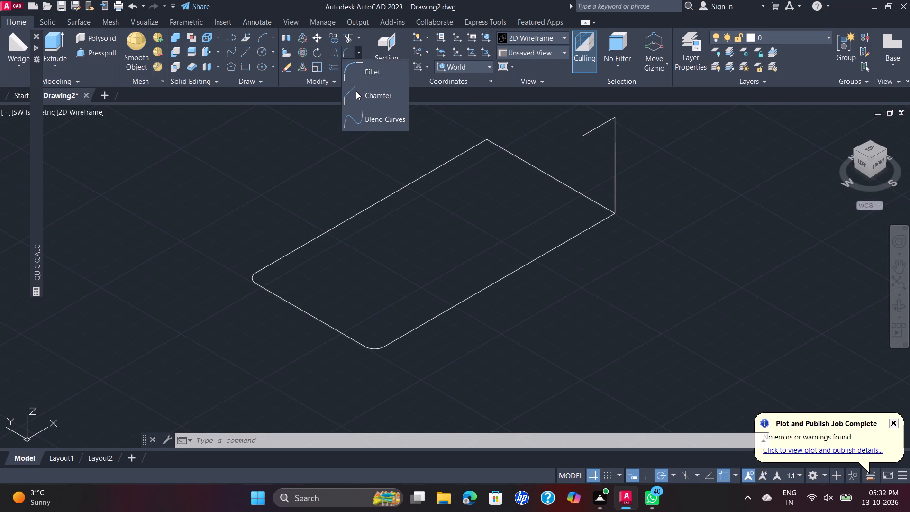
{"action": "left_click", "coordinate": [616, 145]}
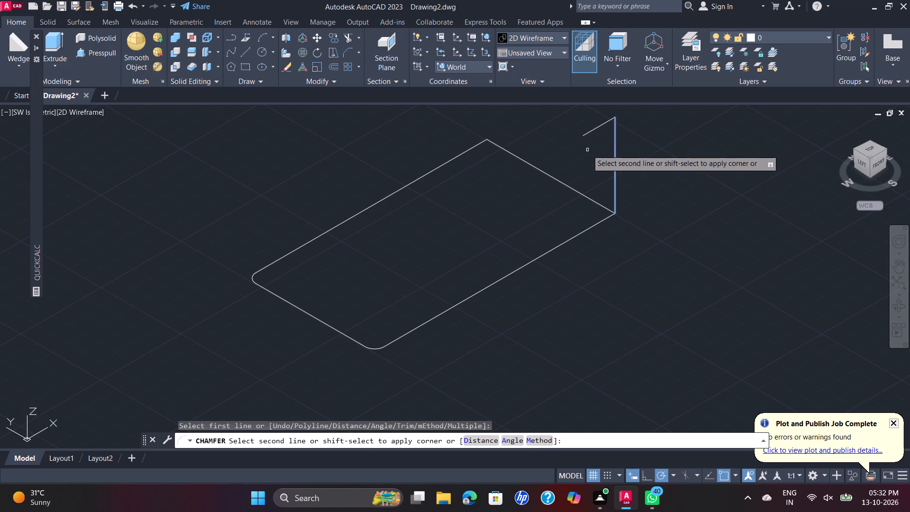
{"action": "left_click", "coordinate": [485, 441]}
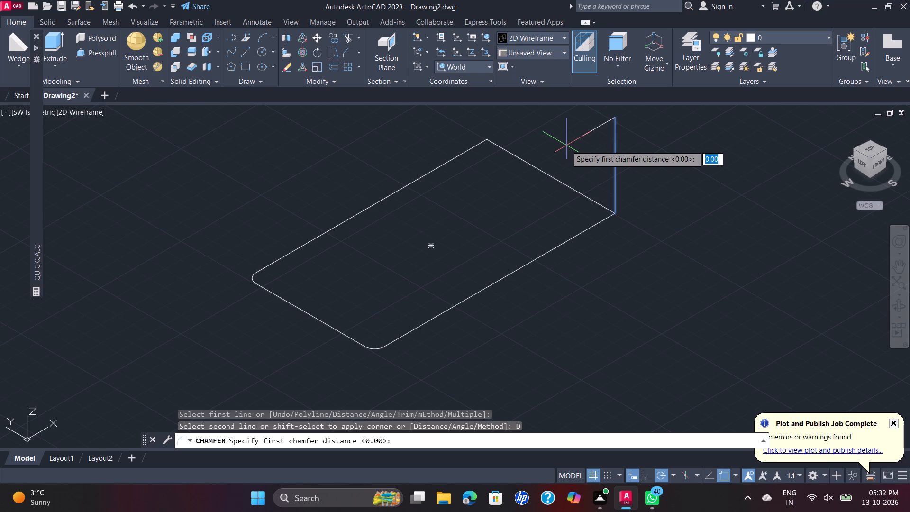
{"action": "type", "text": "14"}
{"action": "key", "text": "Return"}
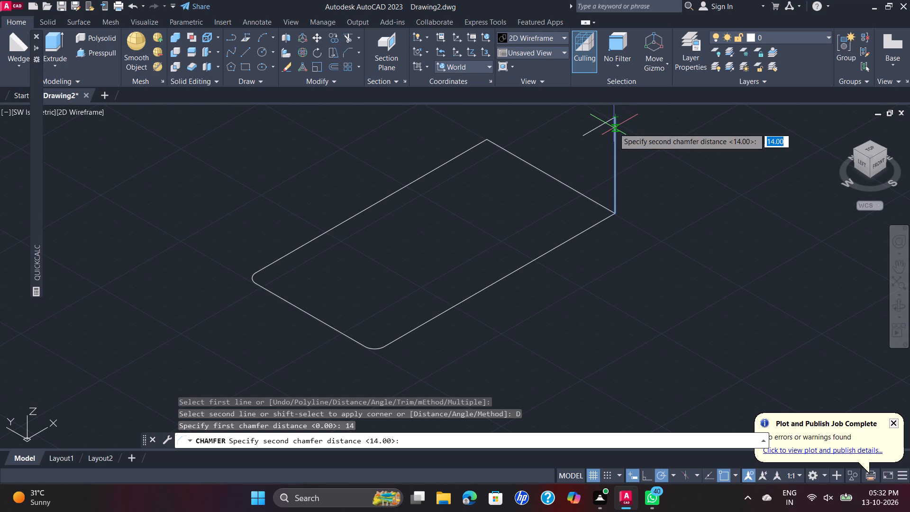
{"action": "left_click", "coordinate": [606, 122]}
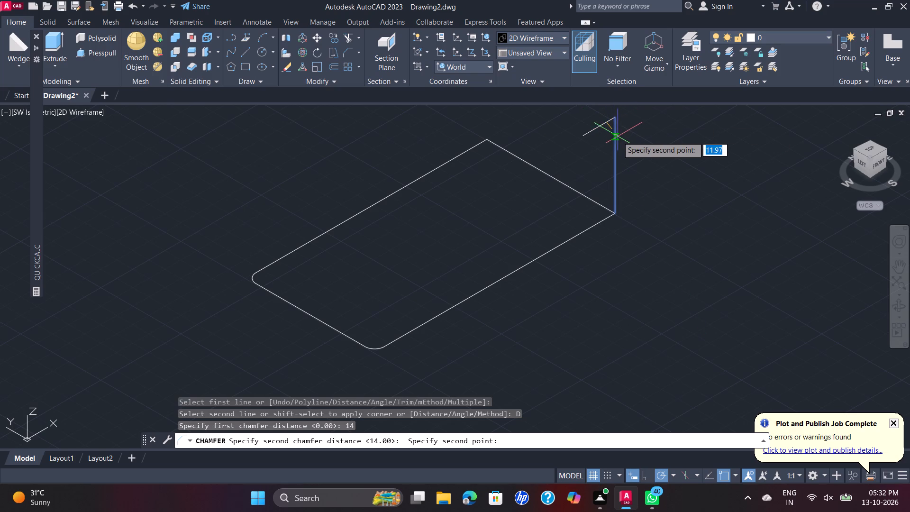
{"action": "left_click", "coordinate": [616, 135]}
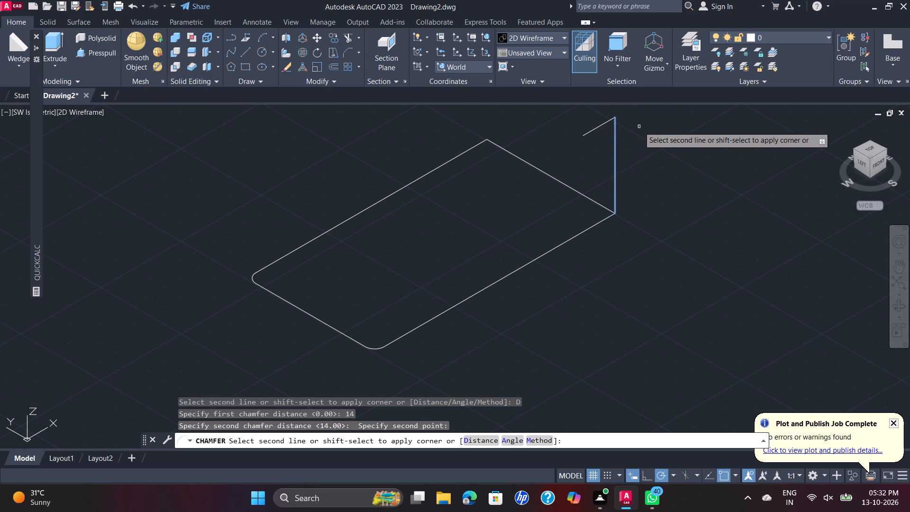
{"action": "left_click", "coordinate": [612, 118]}
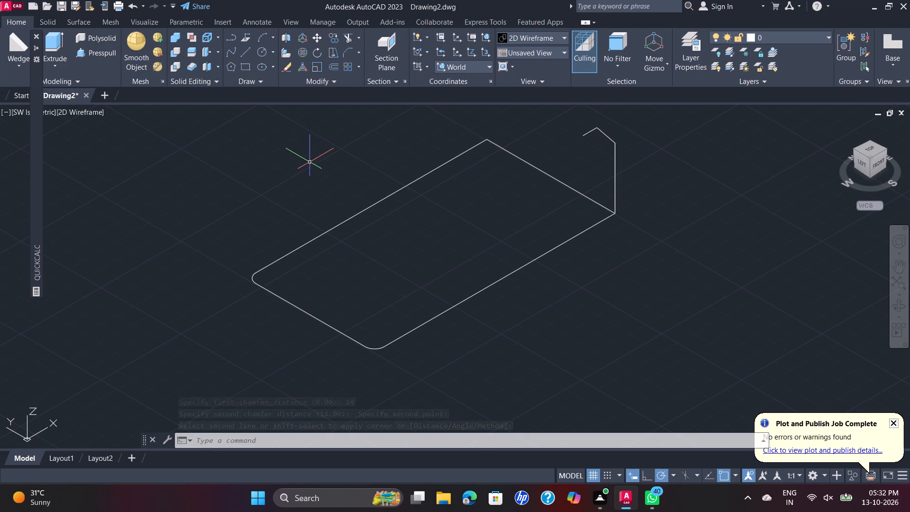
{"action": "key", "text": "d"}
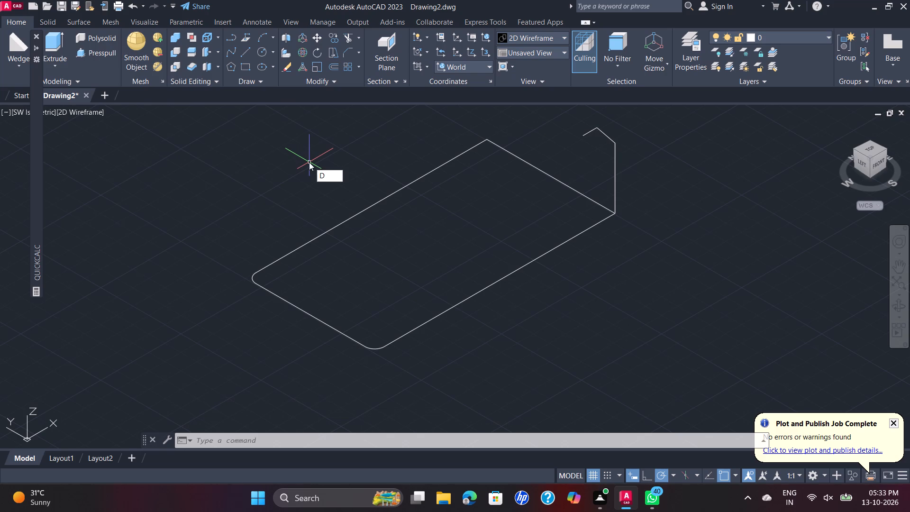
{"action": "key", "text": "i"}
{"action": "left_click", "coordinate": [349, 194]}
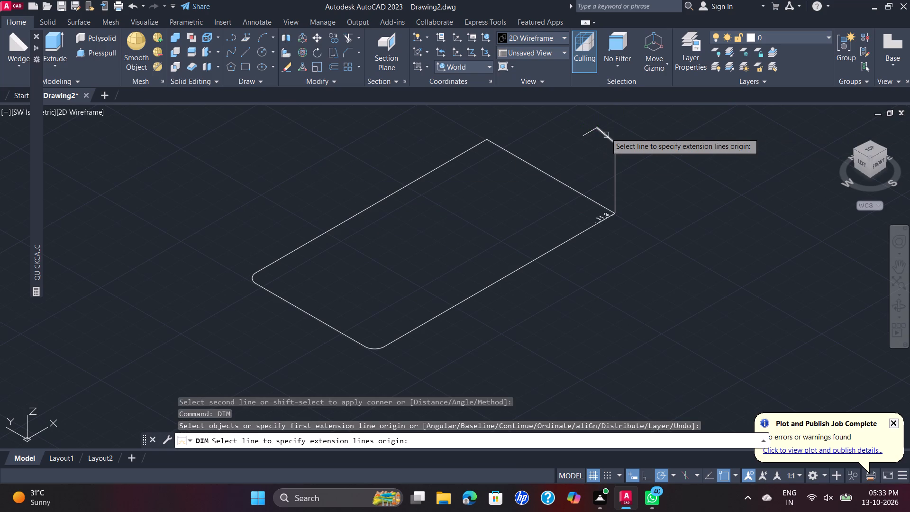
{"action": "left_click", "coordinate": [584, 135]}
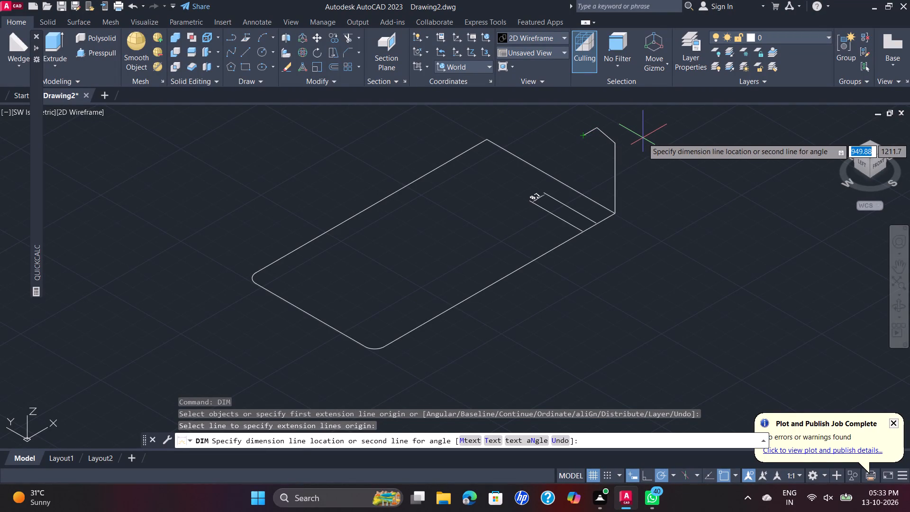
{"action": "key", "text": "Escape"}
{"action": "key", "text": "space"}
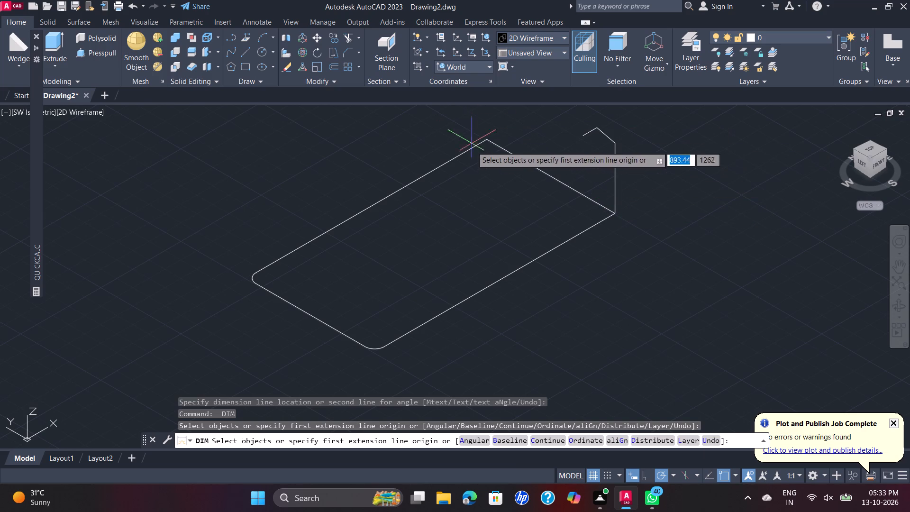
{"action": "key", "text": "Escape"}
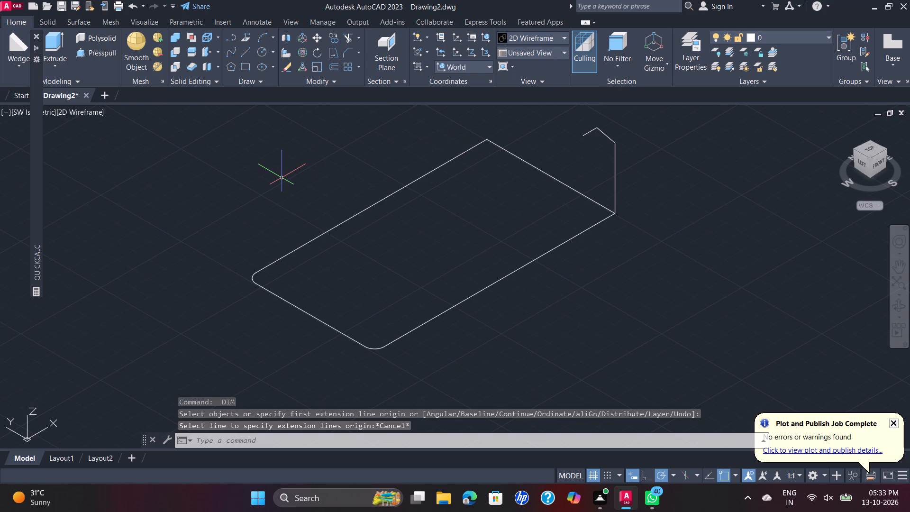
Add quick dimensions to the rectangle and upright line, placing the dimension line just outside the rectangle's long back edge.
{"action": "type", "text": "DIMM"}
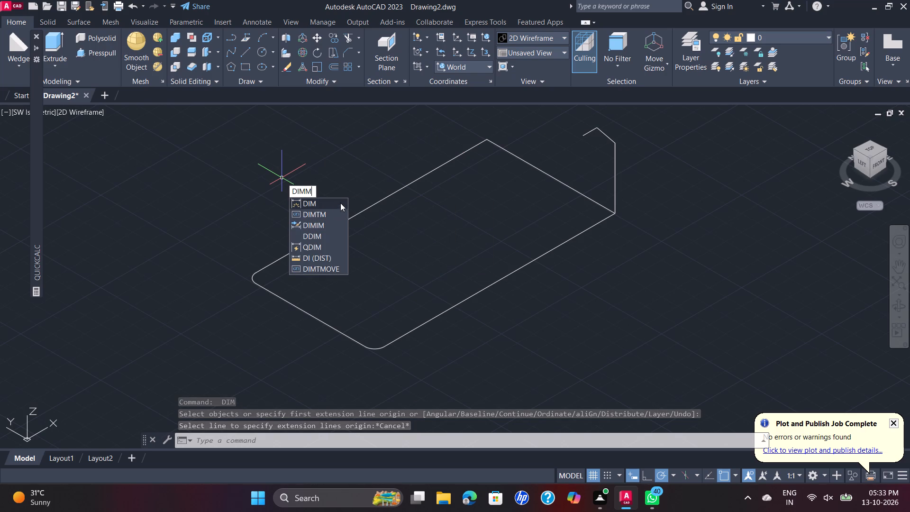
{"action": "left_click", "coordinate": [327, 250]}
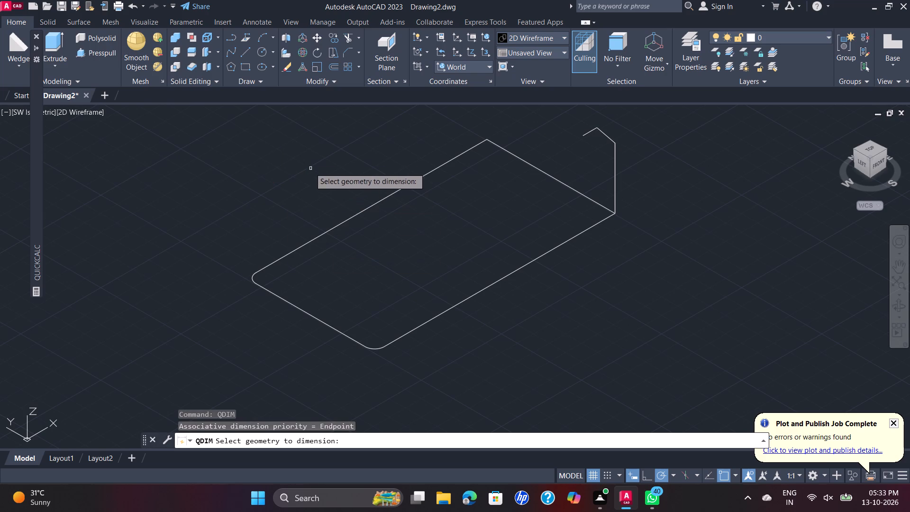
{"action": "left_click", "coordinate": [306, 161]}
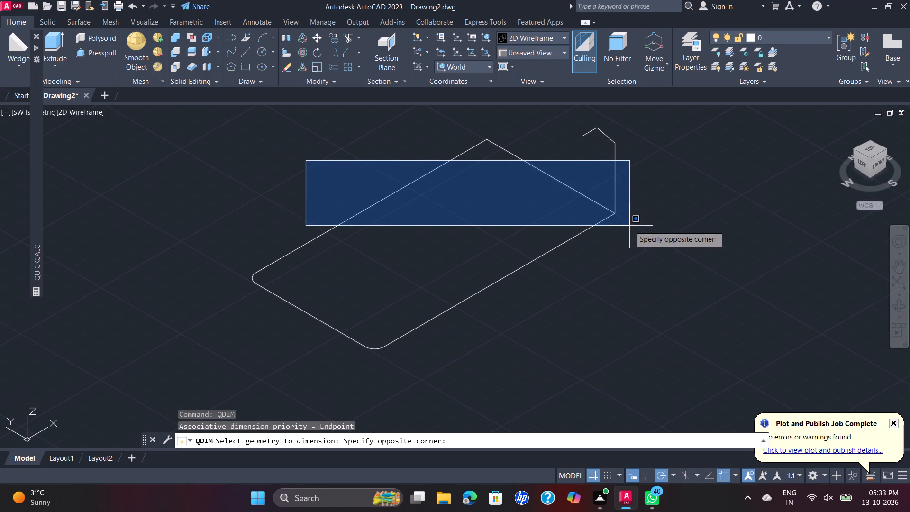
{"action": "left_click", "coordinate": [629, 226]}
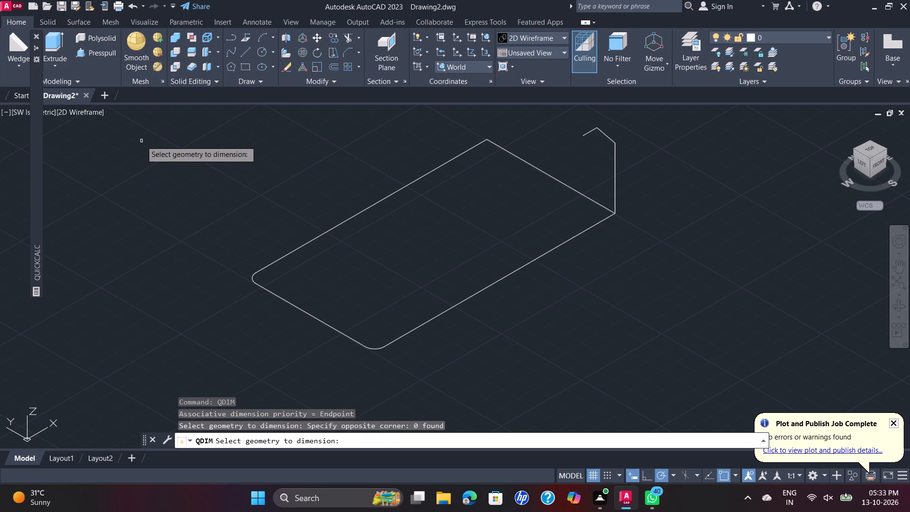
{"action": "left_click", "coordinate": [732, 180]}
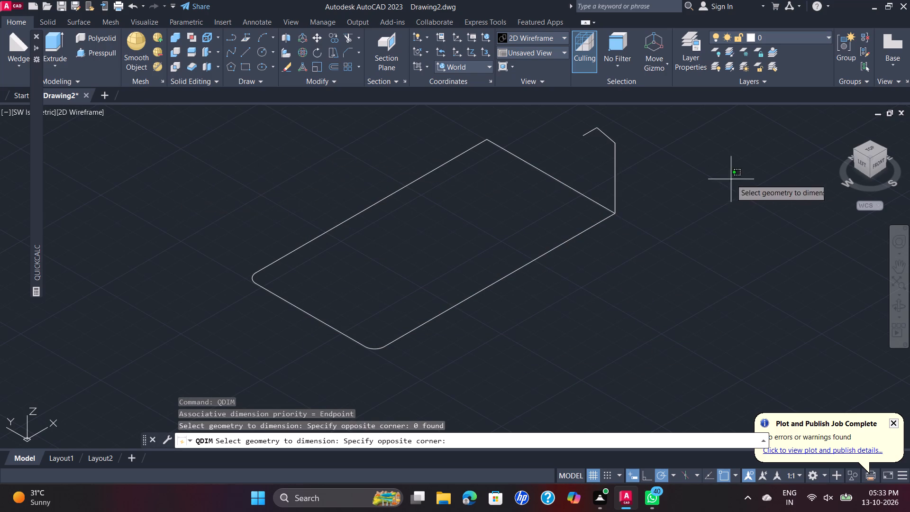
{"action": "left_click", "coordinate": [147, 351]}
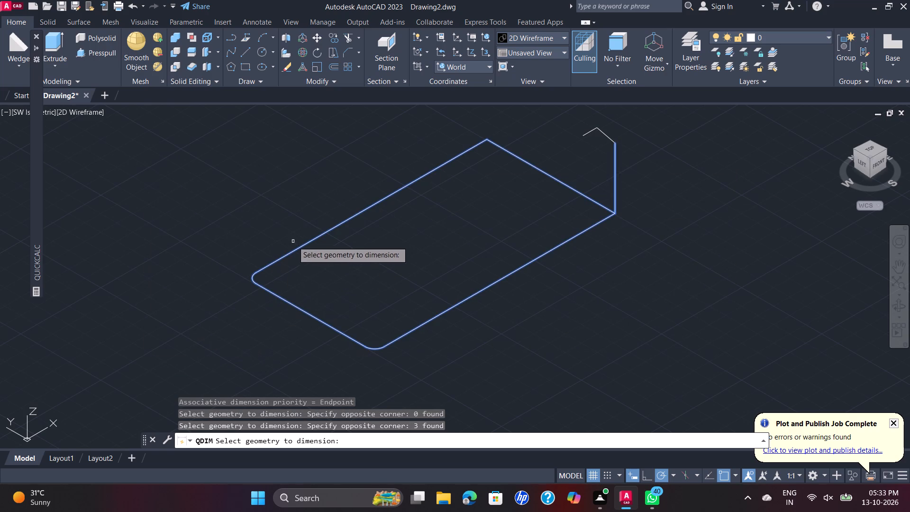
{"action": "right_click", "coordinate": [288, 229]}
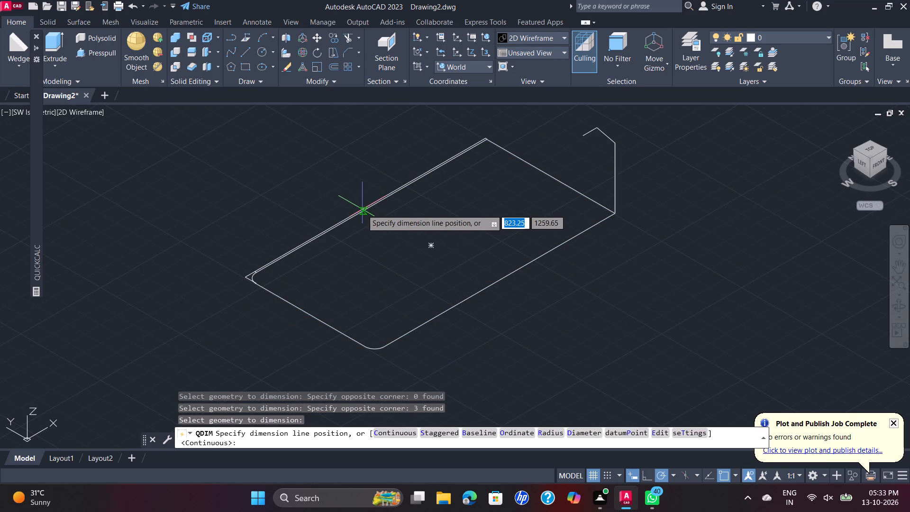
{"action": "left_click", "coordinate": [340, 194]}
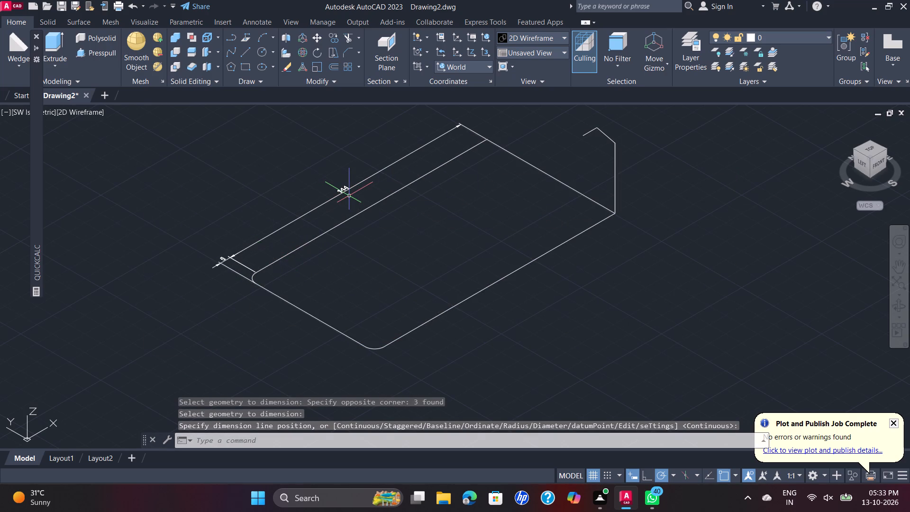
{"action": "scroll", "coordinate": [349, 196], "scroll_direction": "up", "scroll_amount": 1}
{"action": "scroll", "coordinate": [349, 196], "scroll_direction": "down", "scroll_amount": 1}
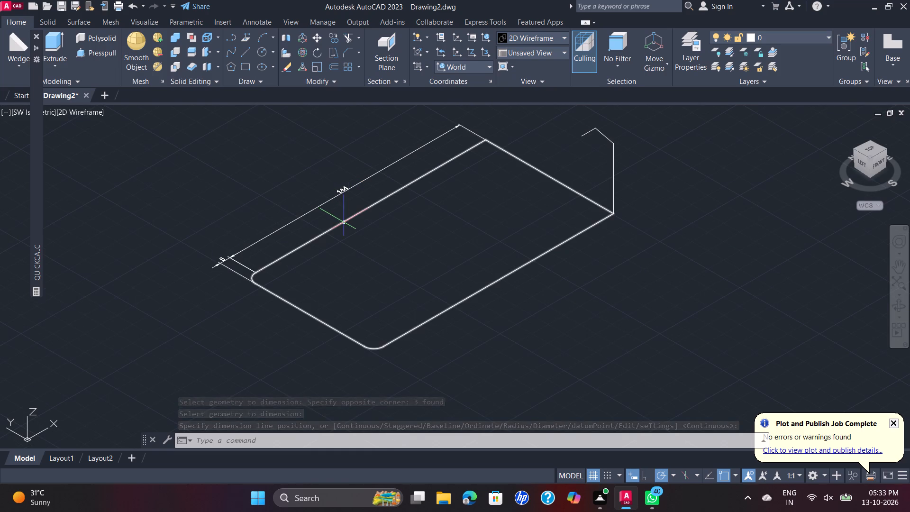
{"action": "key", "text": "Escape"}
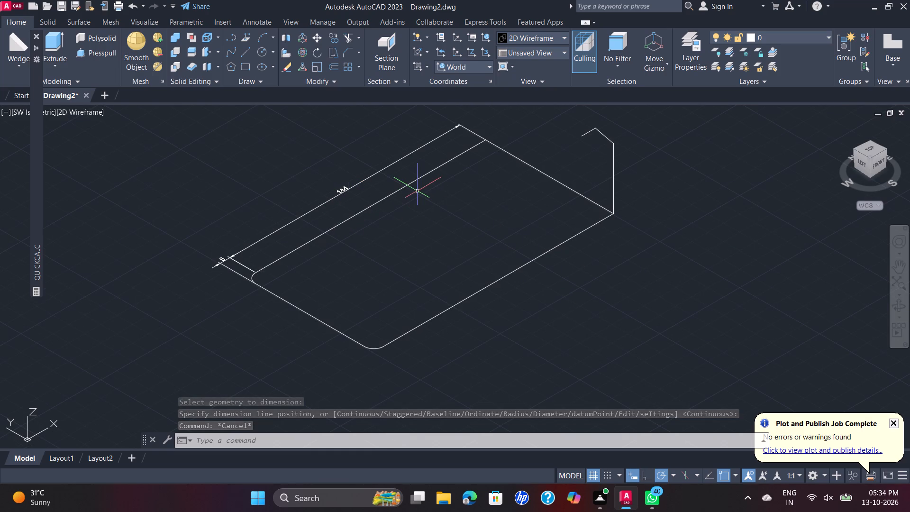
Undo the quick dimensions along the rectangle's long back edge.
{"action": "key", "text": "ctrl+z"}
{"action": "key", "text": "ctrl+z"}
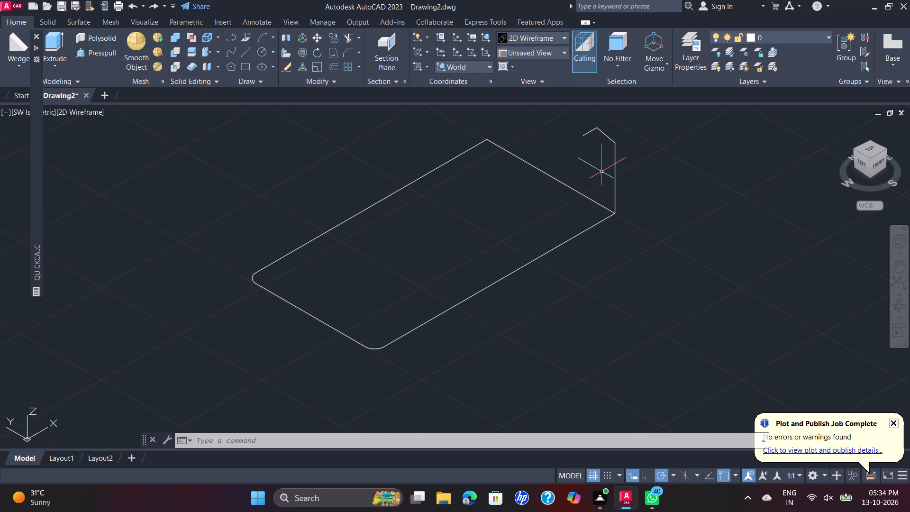
Delete the chamfer line and the short segment beyond it above the vertical line.
{"action": "left_click", "coordinate": [610, 137]}
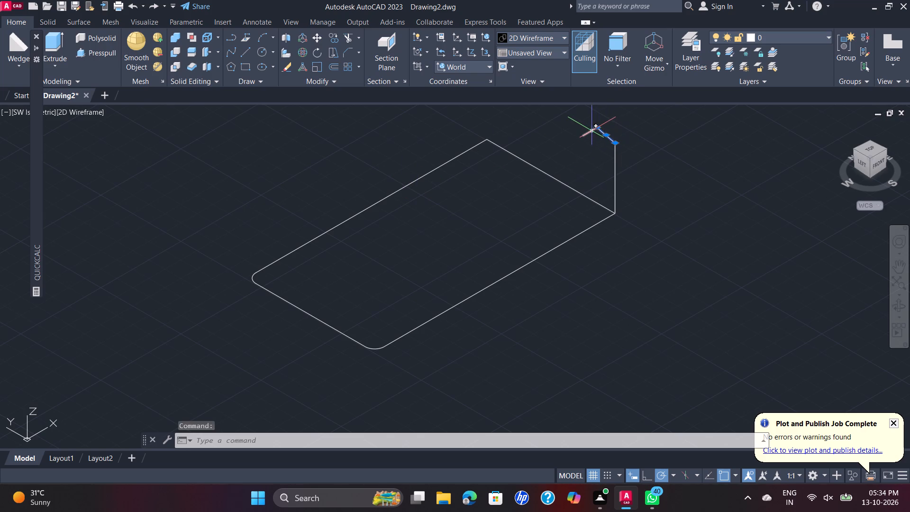
{"action": "left_click", "coordinate": [591, 131]}
{"action": "key", "text": "Delete"}
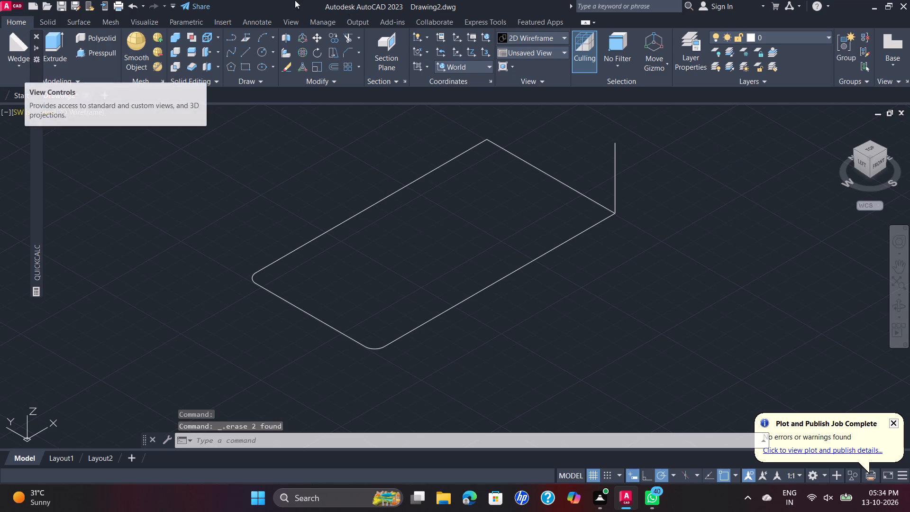
Start a new line from the top endpoint of the vertical line at the rectangle's corner.
{"action": "left_click", "coordinate": [245, 51]}
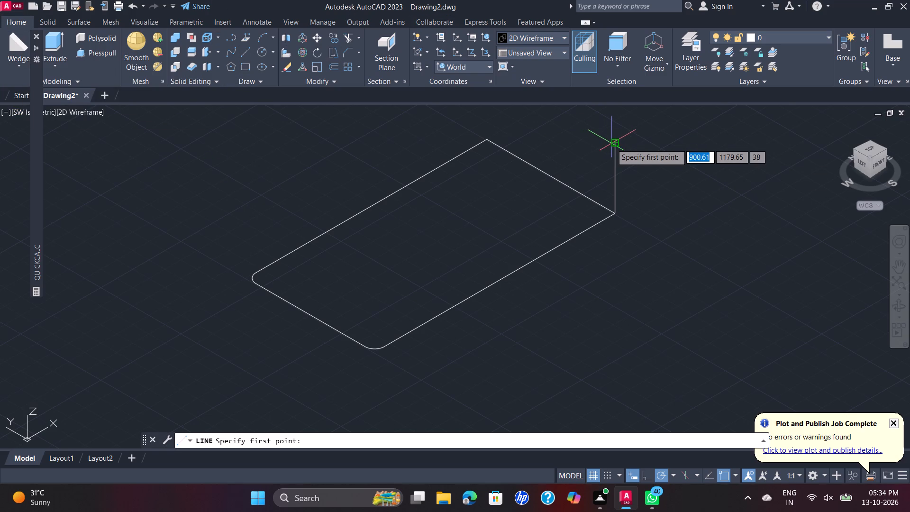
{"action": "left_click", "coordinate": [617, 144]}
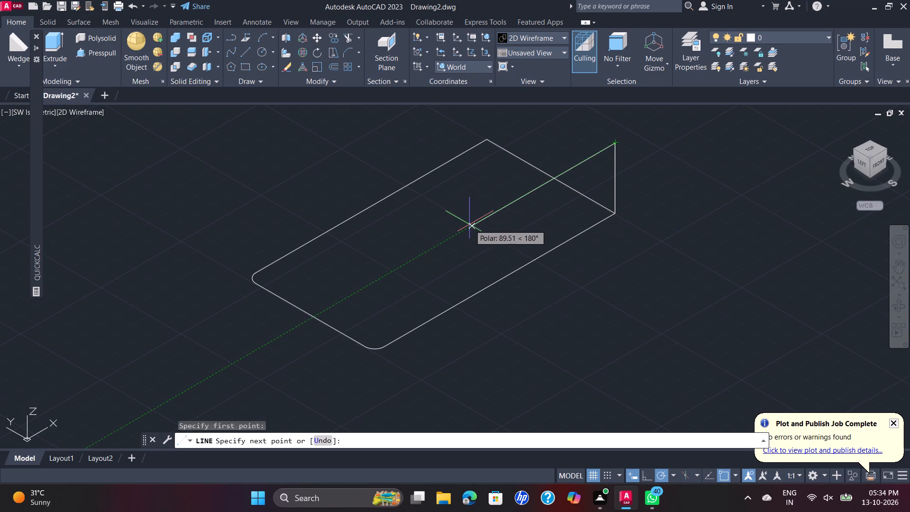
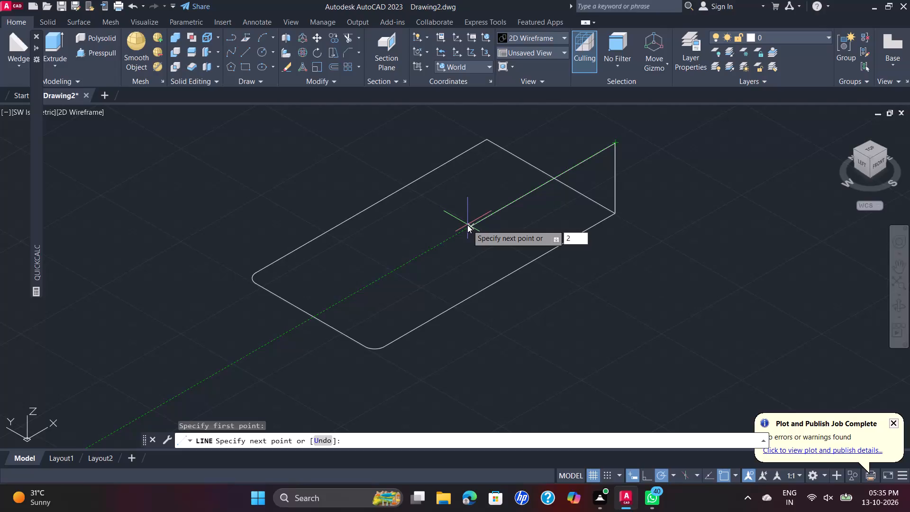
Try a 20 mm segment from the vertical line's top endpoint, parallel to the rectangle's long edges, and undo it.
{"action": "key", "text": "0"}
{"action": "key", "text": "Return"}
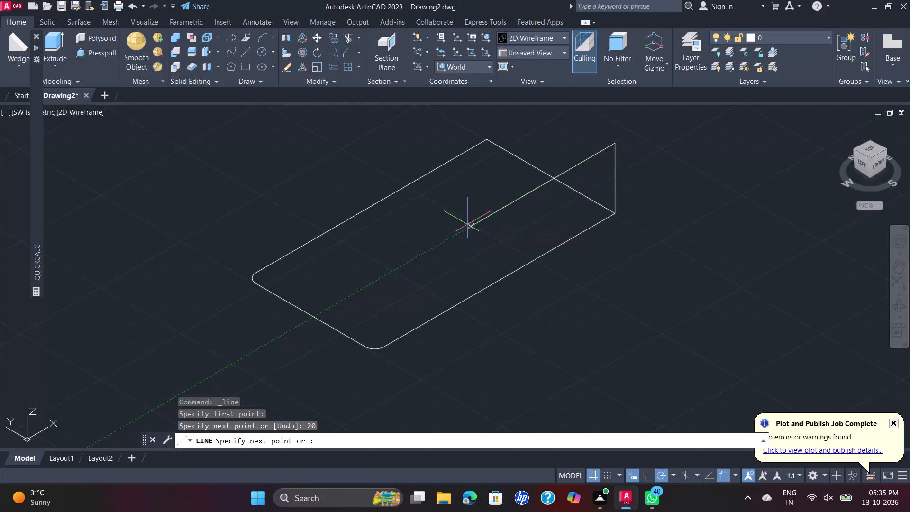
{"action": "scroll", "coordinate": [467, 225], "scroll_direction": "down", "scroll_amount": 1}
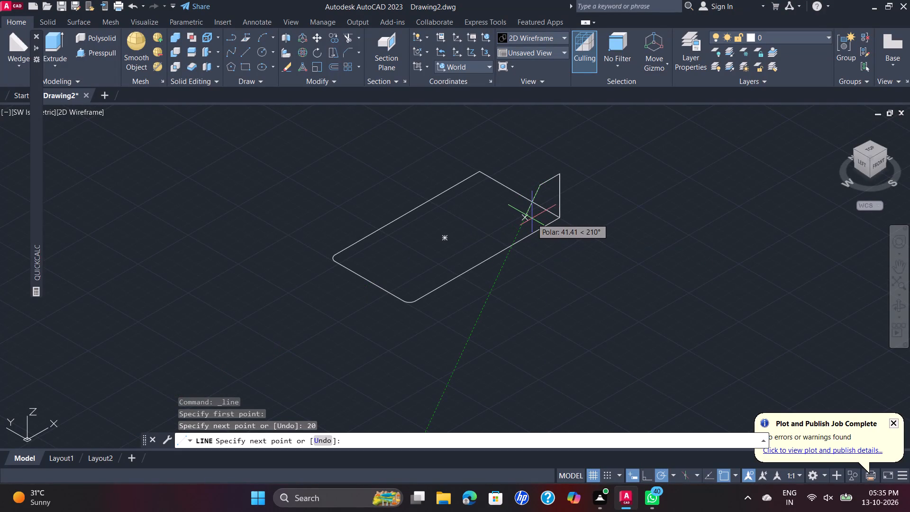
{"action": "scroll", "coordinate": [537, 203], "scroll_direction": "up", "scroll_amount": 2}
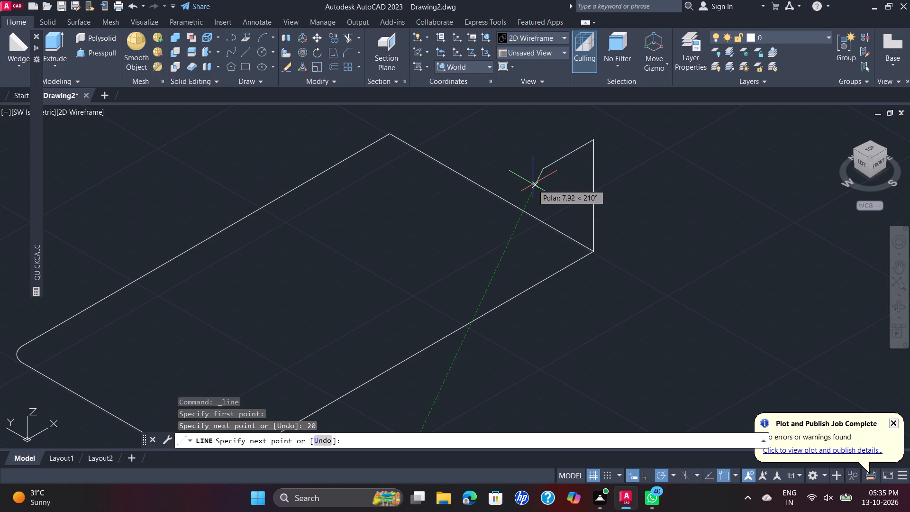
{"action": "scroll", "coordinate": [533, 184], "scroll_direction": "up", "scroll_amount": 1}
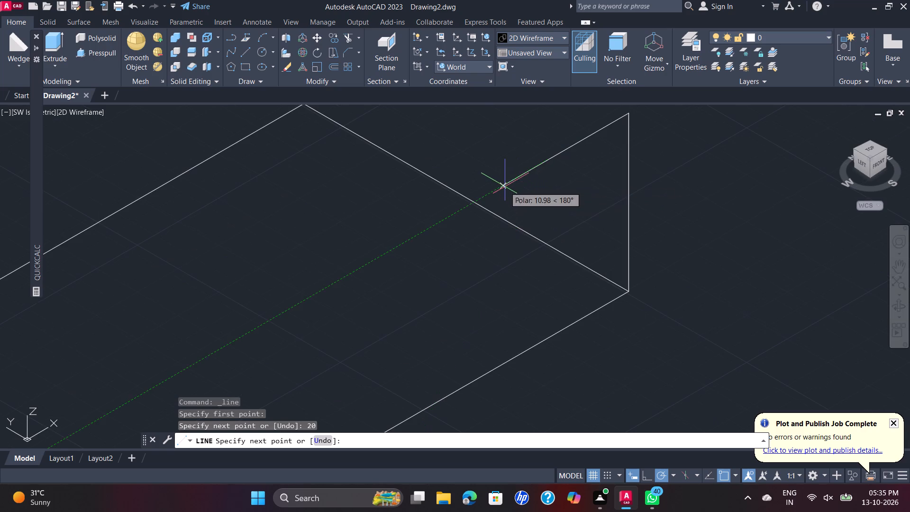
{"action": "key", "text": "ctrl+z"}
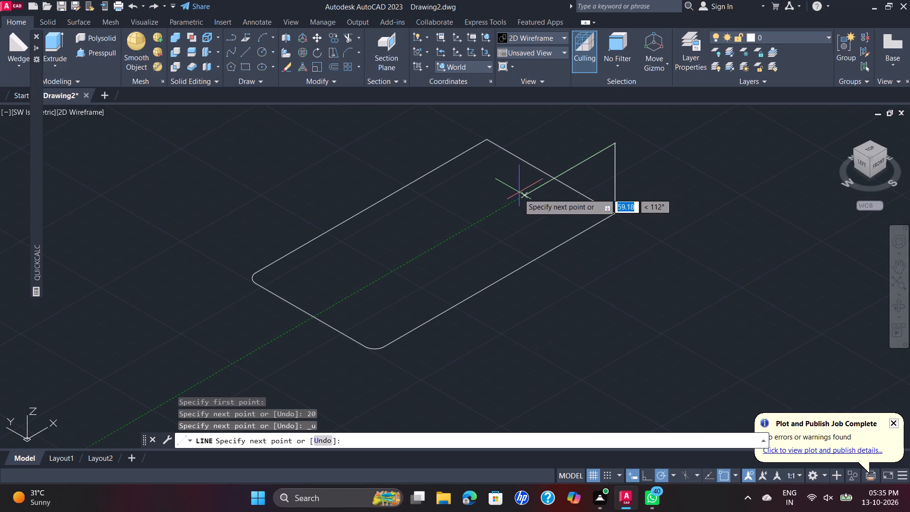
Draw a 14 mm segment from the vertical's top endpoint parallel to the long edges, followed by a 20 mm segment aimed at the rectangle's short edge.
{"action": "type", "text": "14"}
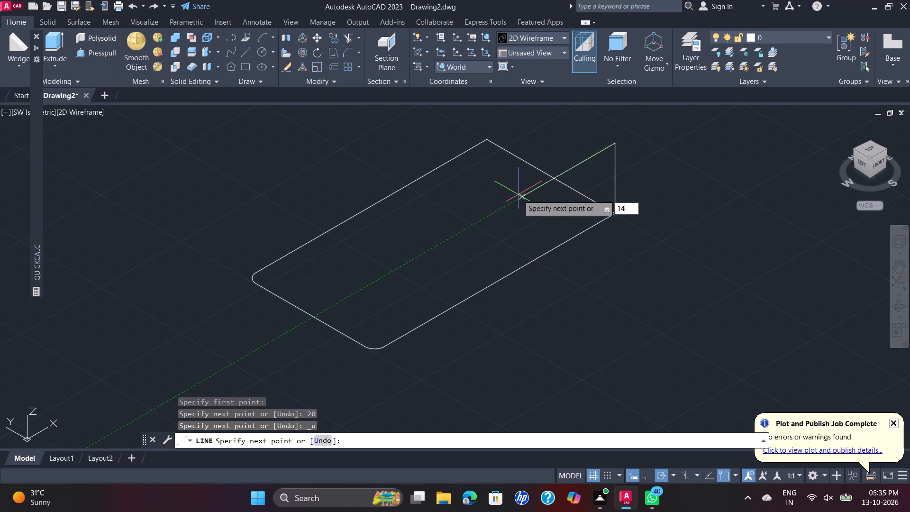
{"action": "key", "text": "Return"}
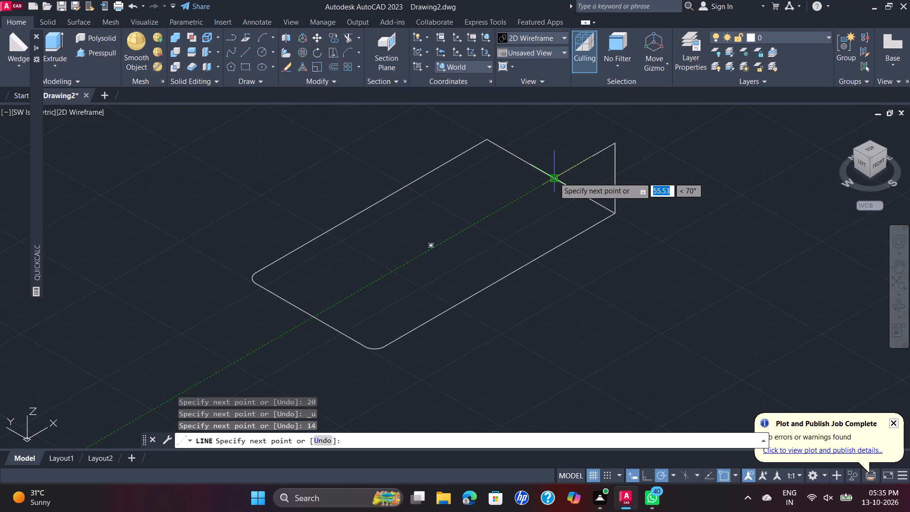
{"action": "type", "text": "20"}
{"action": "key", "text": "Return"}
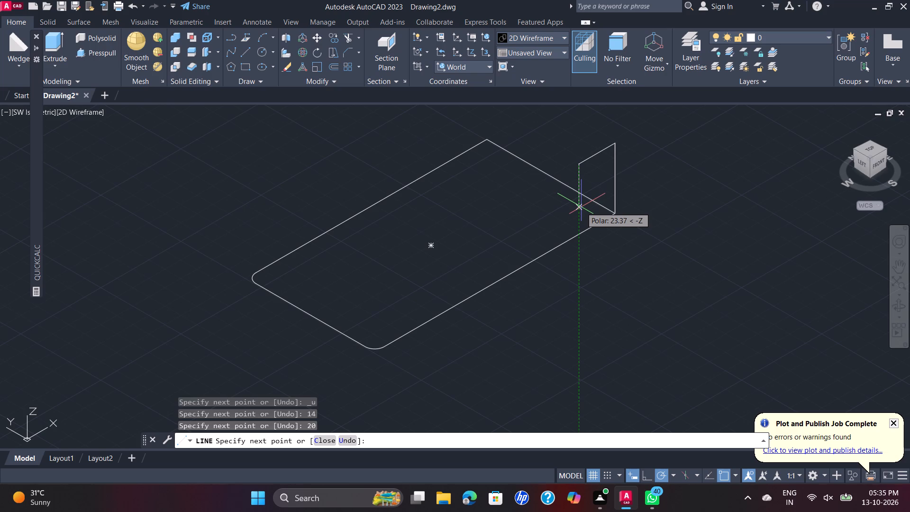
Continue the stepped profile with segments 14 mm straight down, 10 mm back toward the vertical line, and 16 mm straight down.
{"action": "type", "text": "14"}
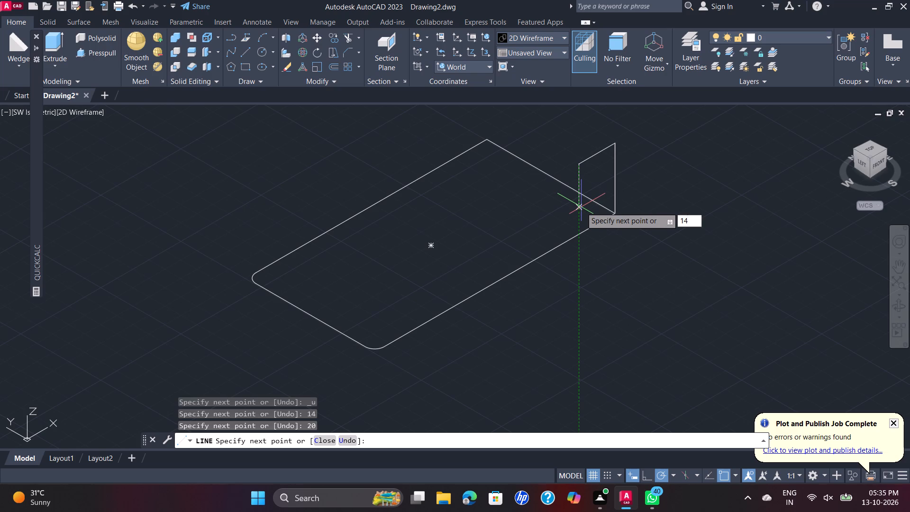
{"action": "key", "text": "Return"}
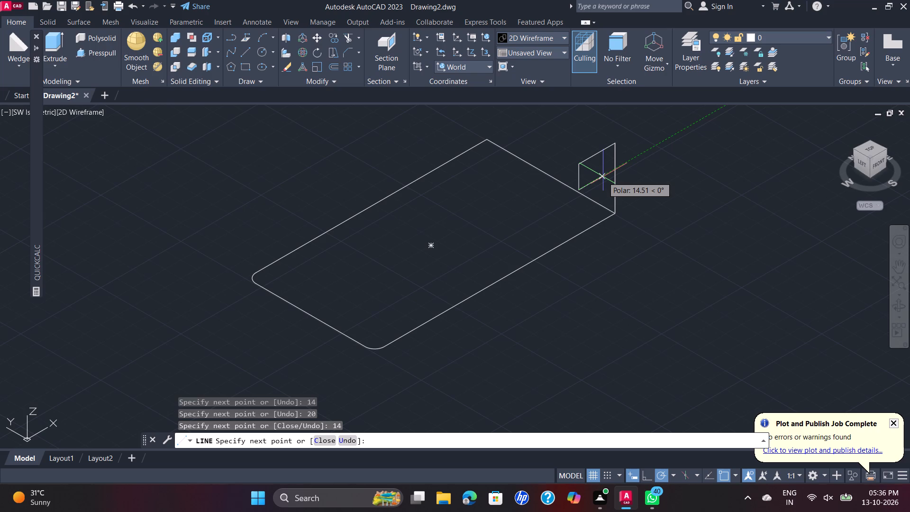
{"action": "type", "text": "10"}
{"action": "key", "text": "Return"}
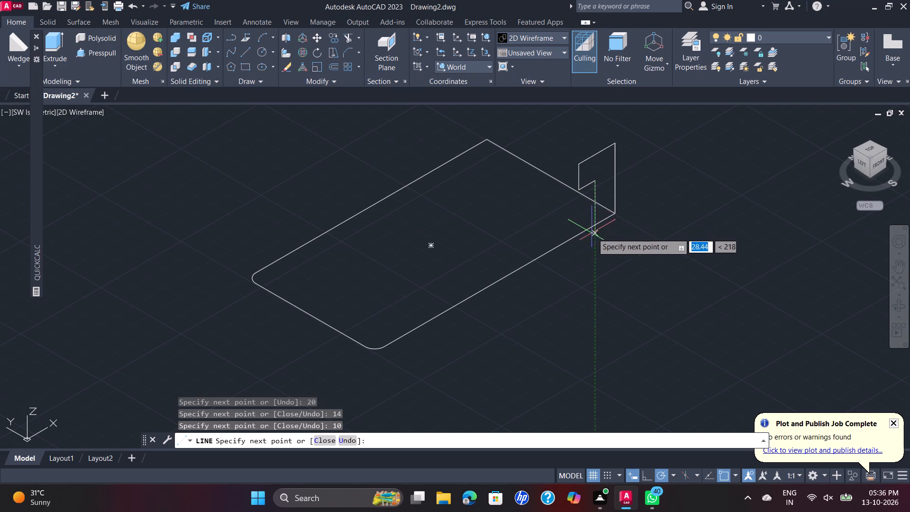
{"action": "type", "text": "16"}
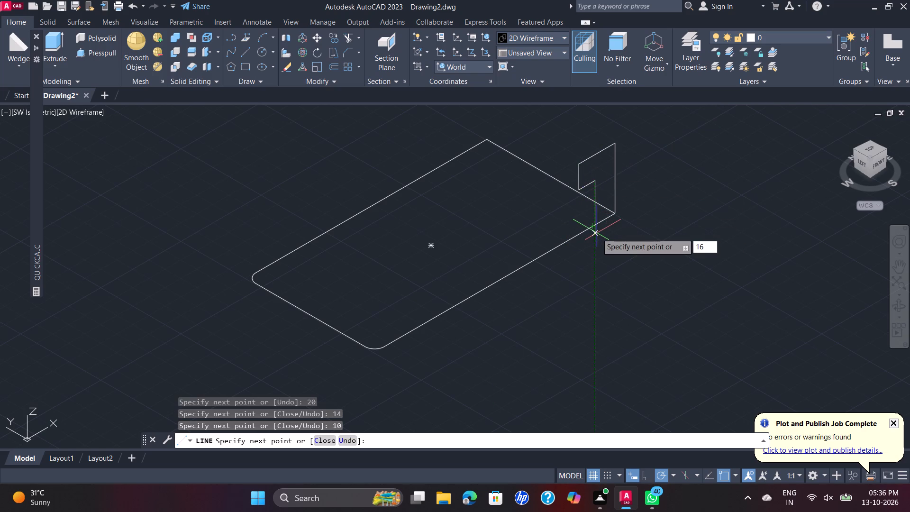
{"action": "key", "text": "Return"}
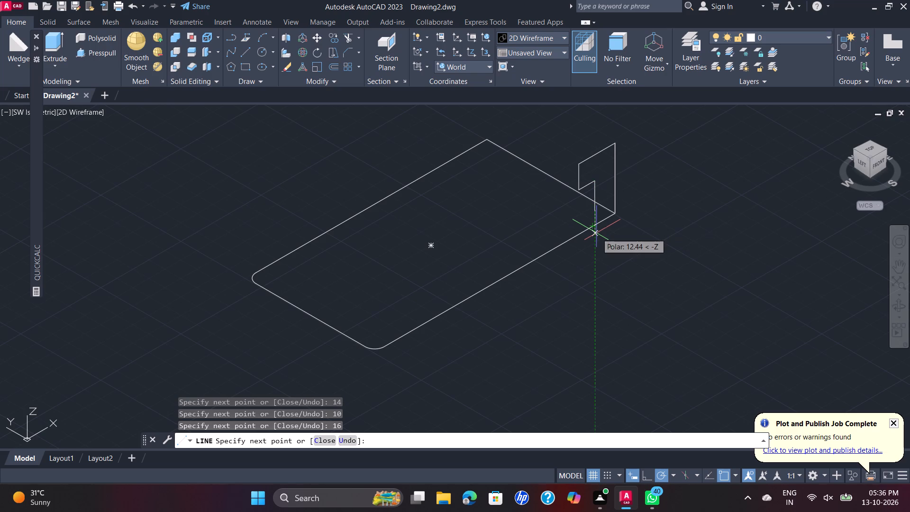
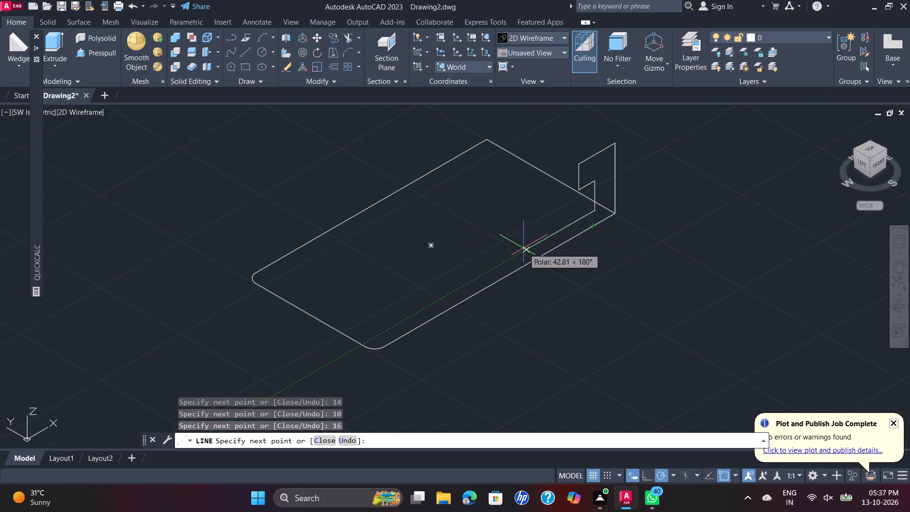
Join the six line segments of the upright stepped profile, including its long vertical, into a single polyline.
{"action": "key", "text": "Escape"}
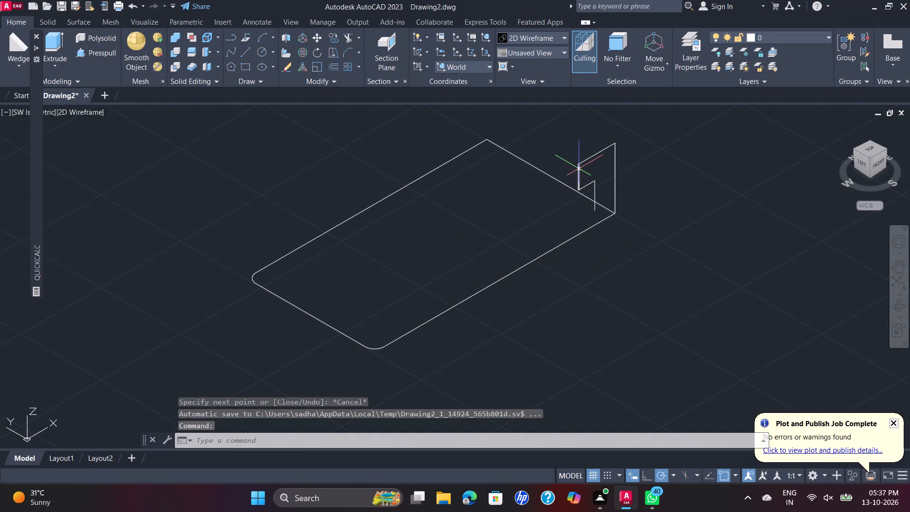
{"action": "left_click", "coordinate": [593, 188]}
{"action": "left_click", "coordinate": [584, 188]}
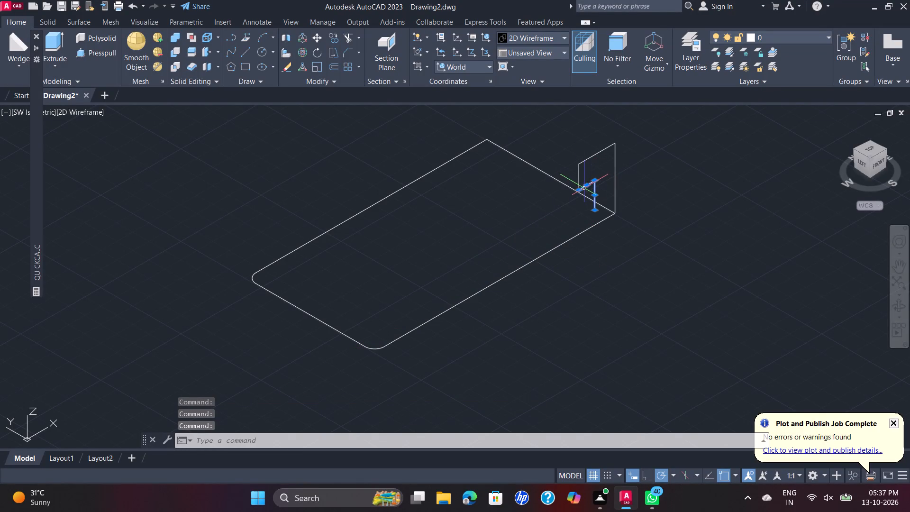
{"action": "left_click", "coordinate": [579, 184]}
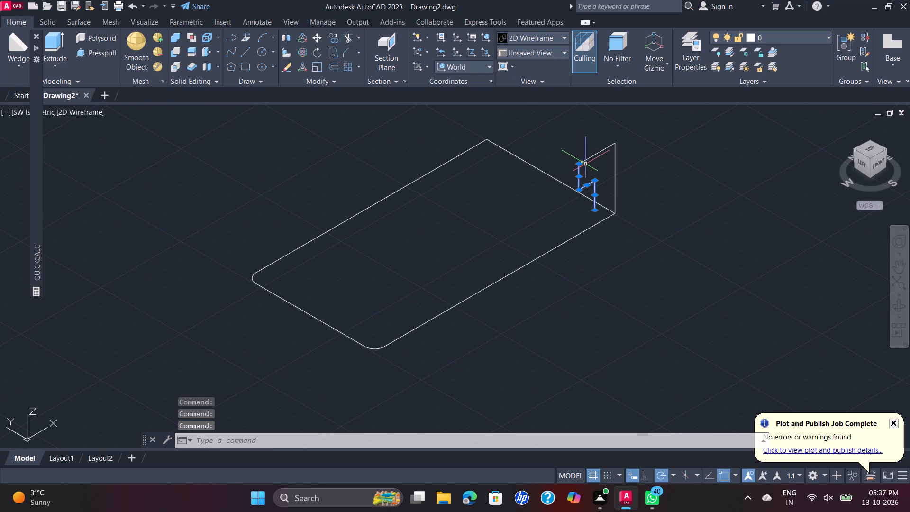
{"action": "left_click", "coordinate": [588, 159]}
{"action": "left_click", "coordinate": [596, 155]}
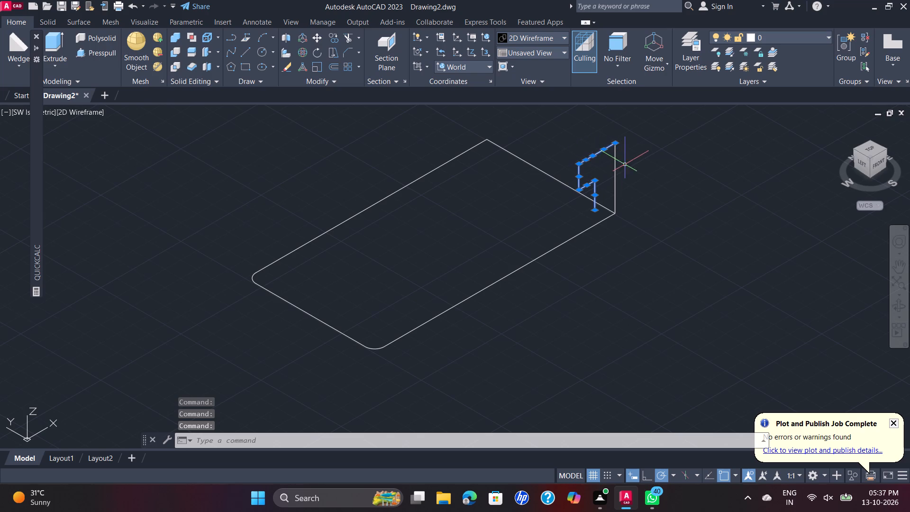
{"action": "left_click", "coordinate": [614, 164]}
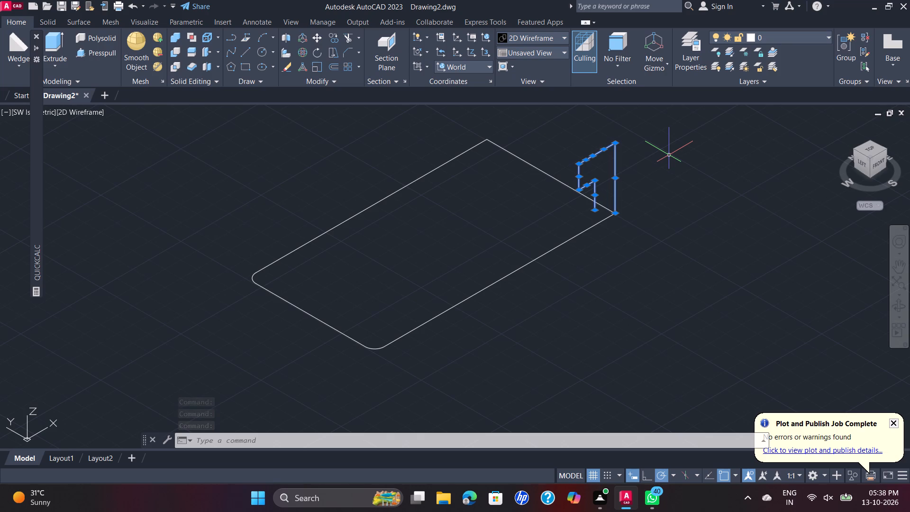
{"action": "key", "text": "j"}
{"action": "key", "text": "Return"}
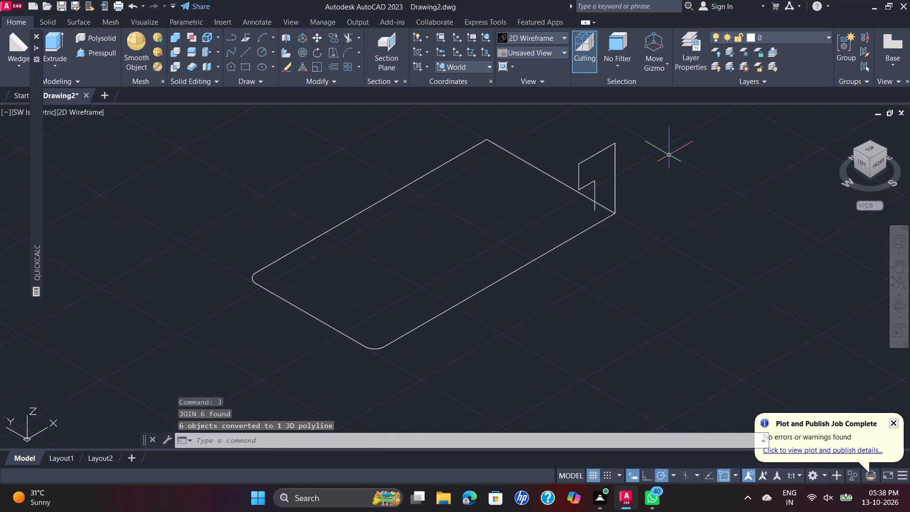
Move the joined stepped profile by its bottom corner to empty space beyond the filleted rectangle's short edge.
{"action": "left_click", "coordinate": [598, 154]}
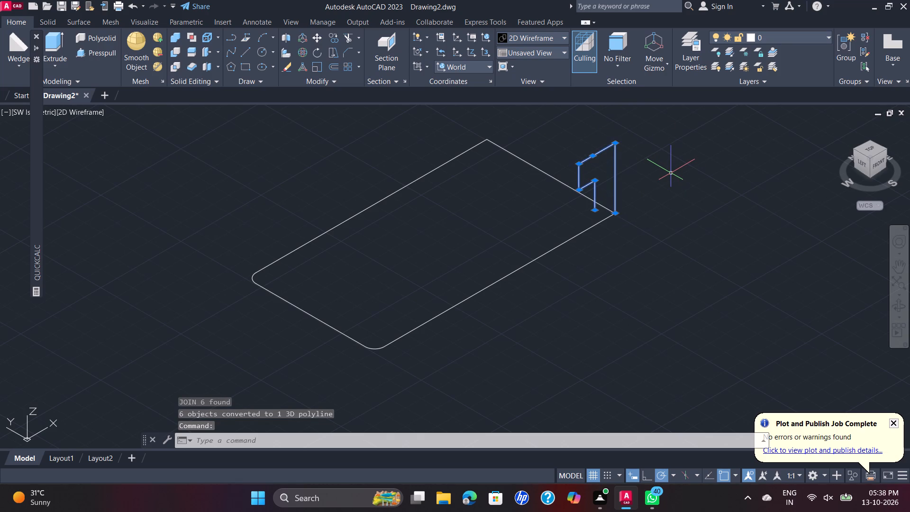
{"action": "key", "text": "m"}
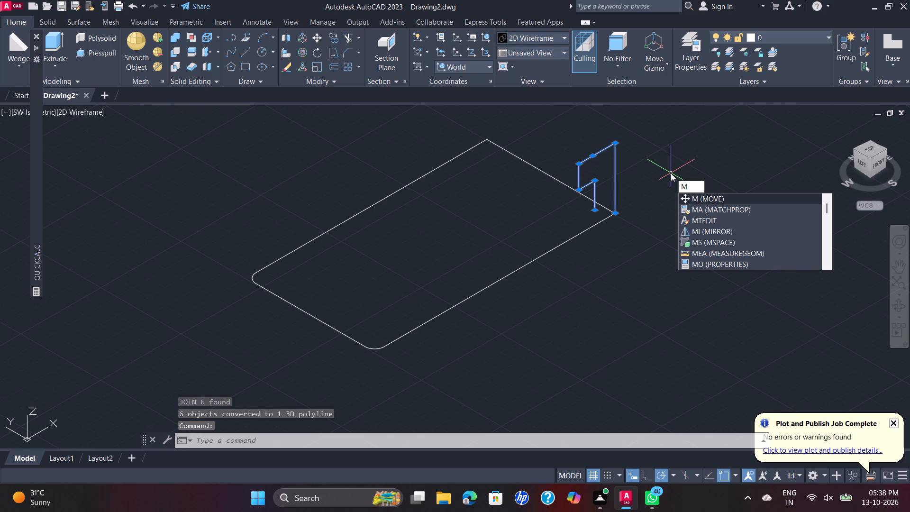
{"action": "key", "text": "Return"}
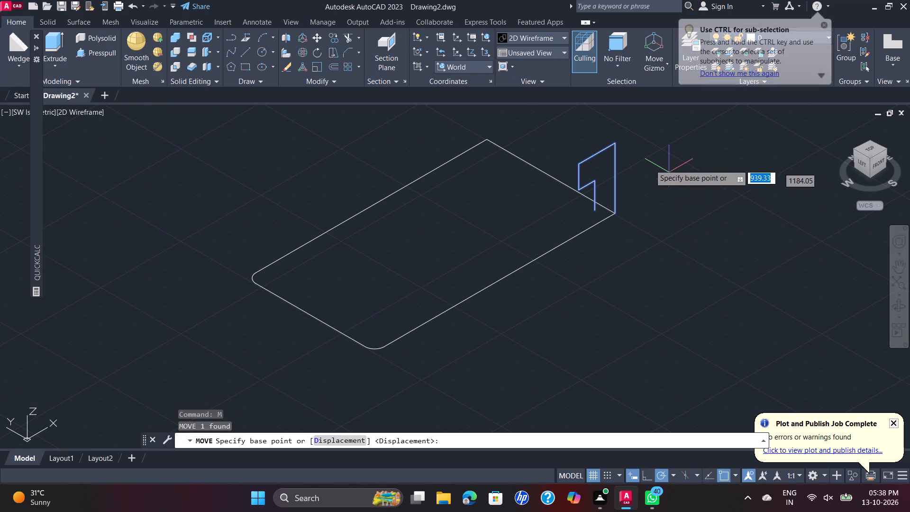
{"action": "left_click", "coordinate": [612, 212]}
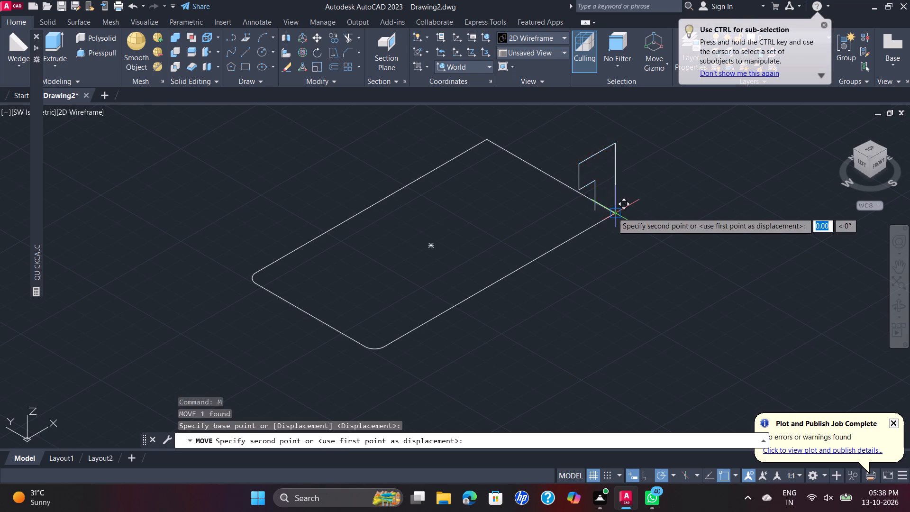
{"action": "left_click", "coordinate": [733, 177]}
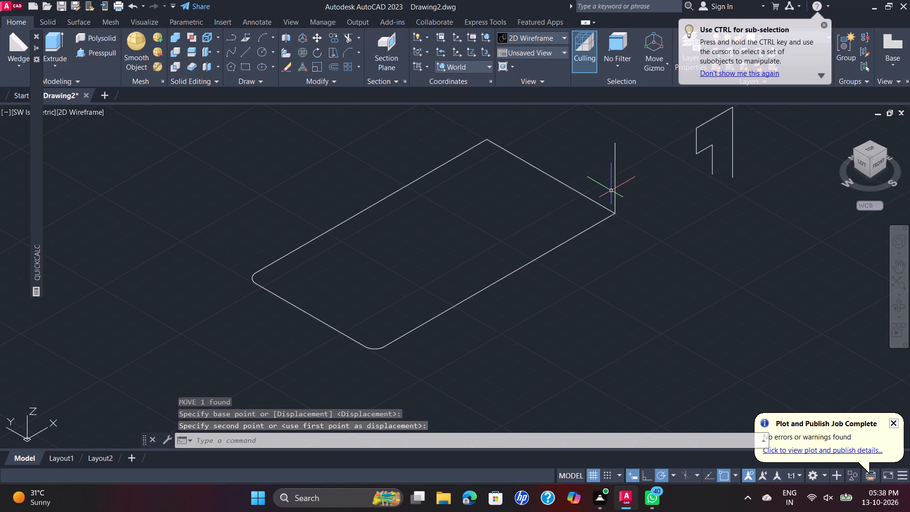
Delete the leftover vertical line standing at the rectangle's corner.
{"action": "left_click", "coordinate": [615, 188]}
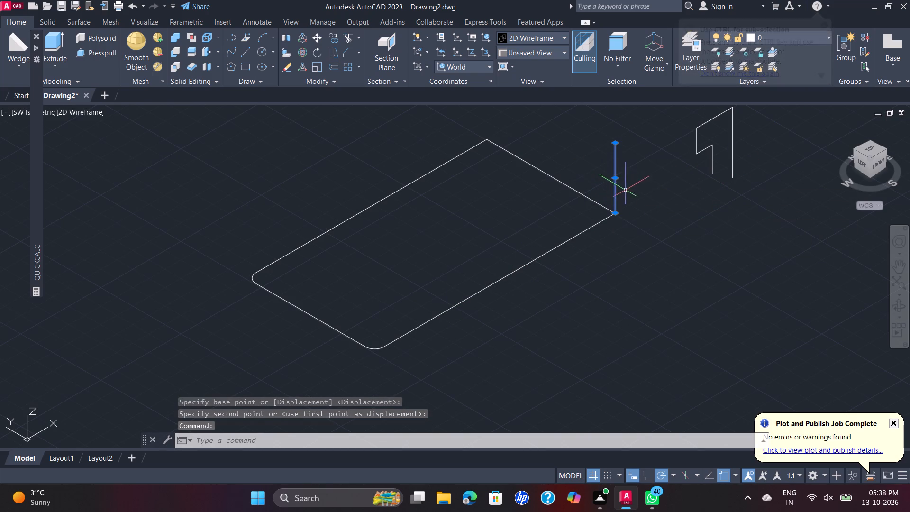
{"action": "key", "text": "End"}
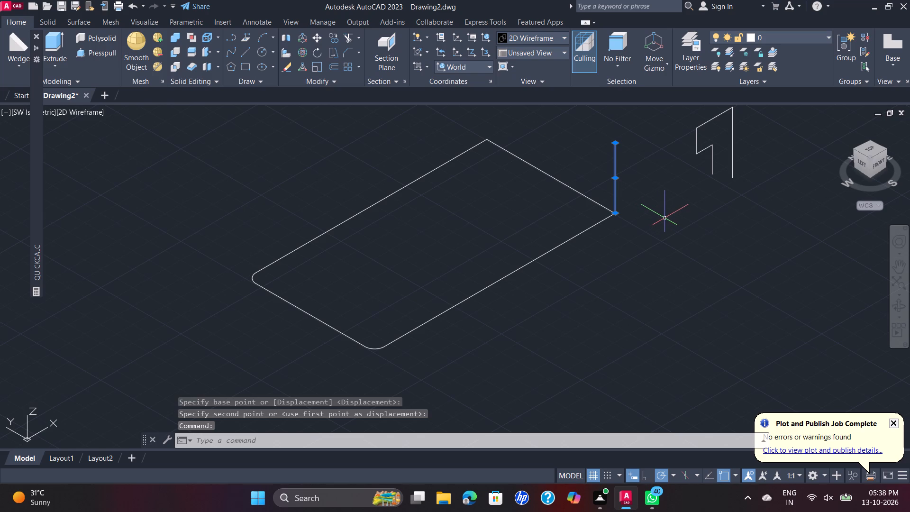
{"action": "key", "text": "Delete"}
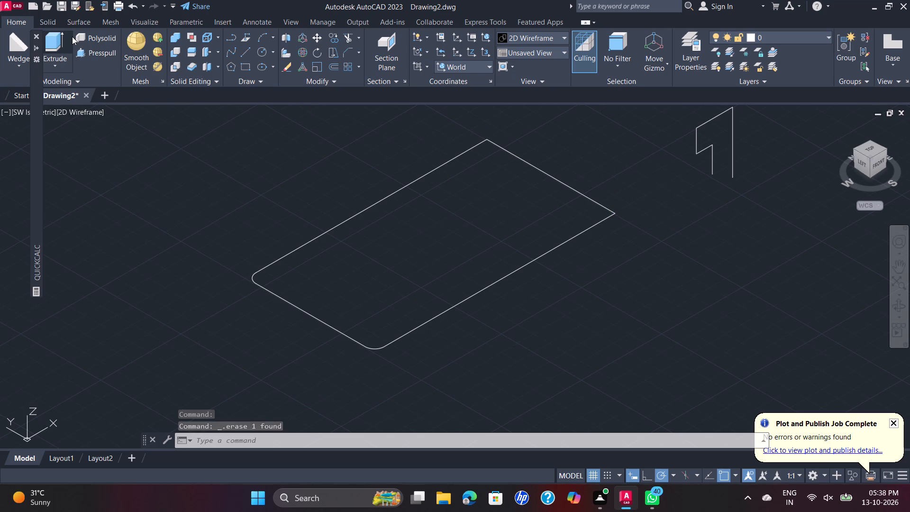
Presspull the filleted rectangle upward by 52 mm into a solid block.
{"action": "left_click", "coordinate": [101, 55]}
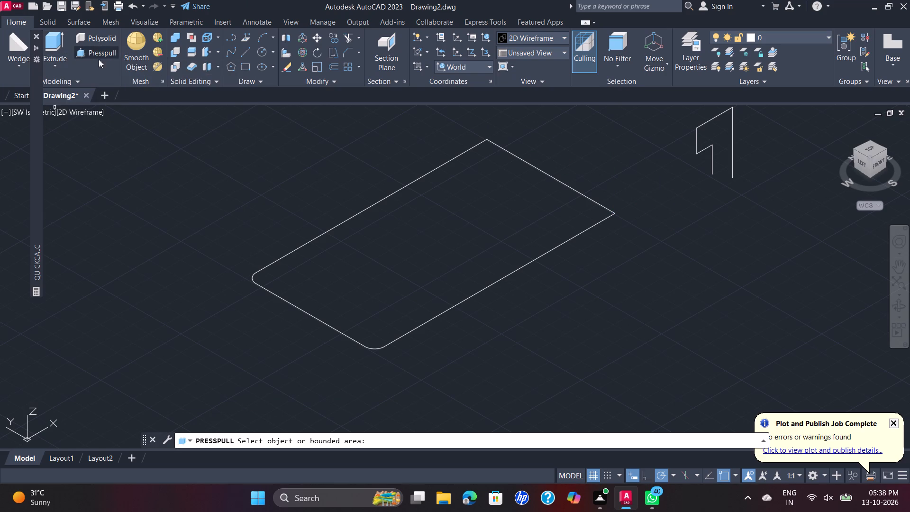
{"action": "left_click", "coordinate": [425, 314]}
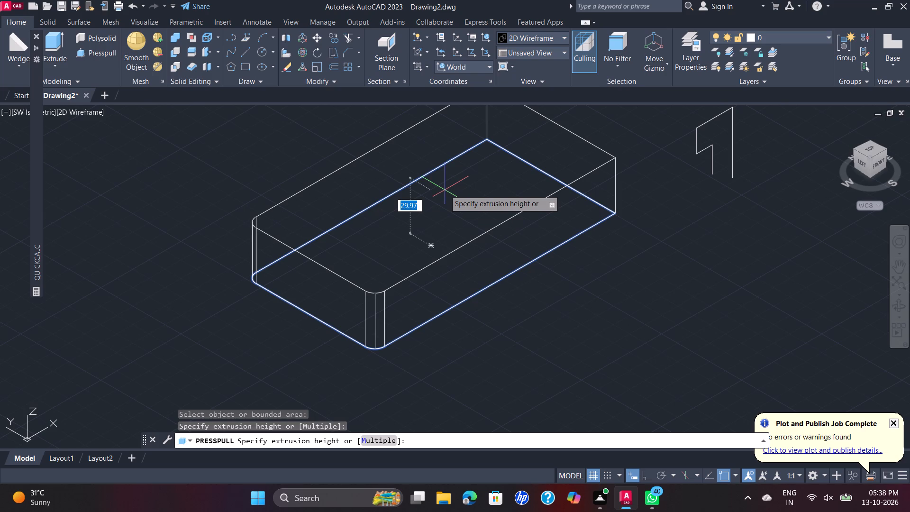
{"action": "key", "text": "5"}
{"action": "key", "text": "2"}
{"action": "key", "text": "Return"}
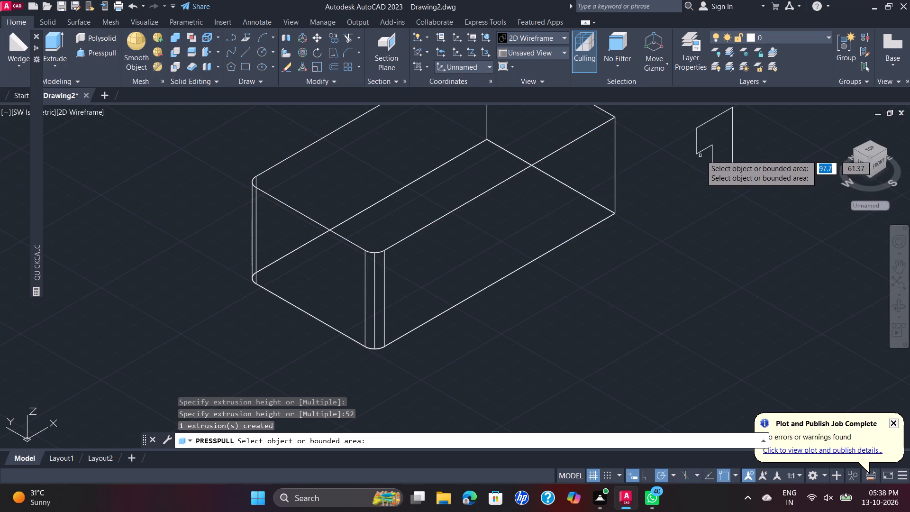
{"action": "scroll", "coordinate": [690, 166], "scroll_direction": "down", "scroll_amount": 1}
{"action": "middle_click_drag", "start_coordinate": [690, 166], "coordinate": [695, 220]}
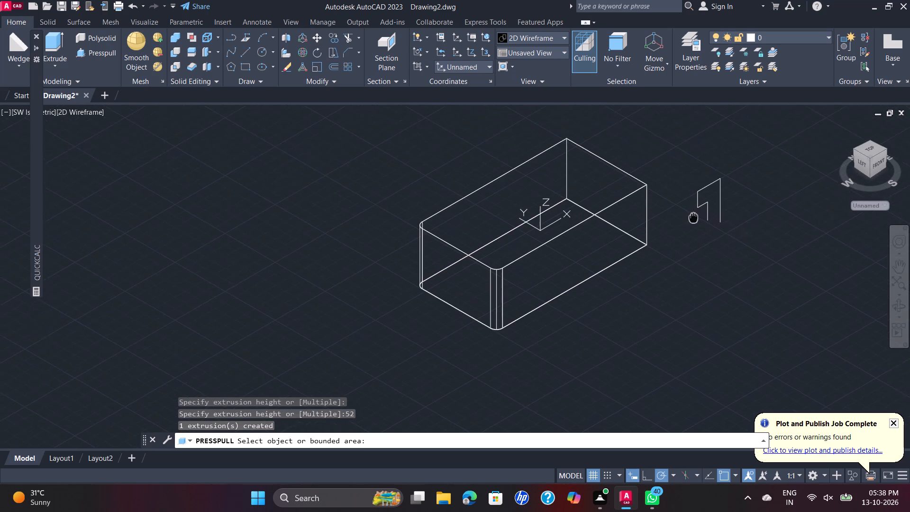
{"action": "middle_click_drag", "start_coordinate": [695, 220], "coordinate": [695, 229]}
{"action": "scroll", "coordinate": [692, 229], "scroll_direction": "up", "scroll_amount": 1}
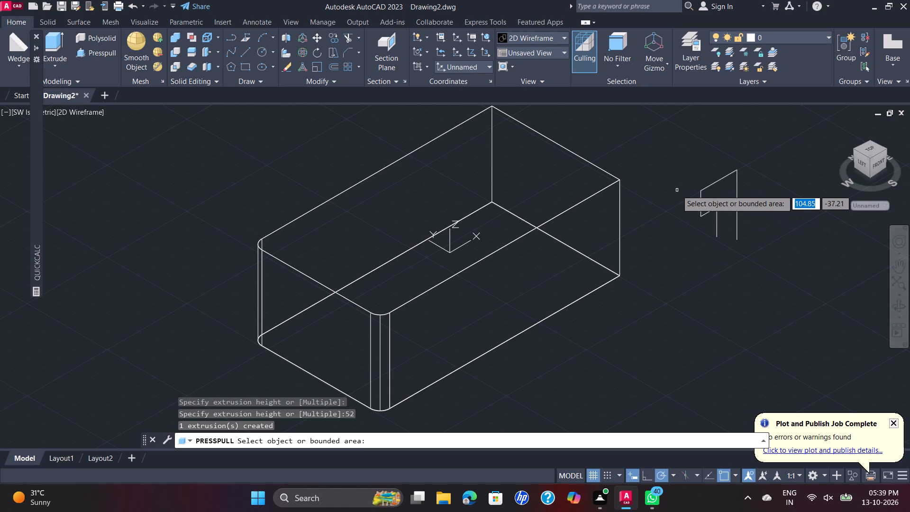
{"action": "key", "text": "Escape"}
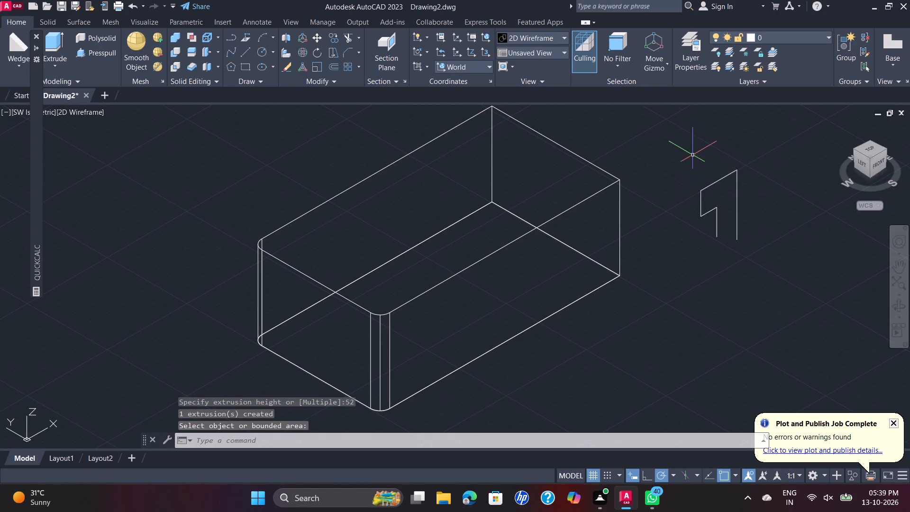
Move the stepped profile by the top endpoint of its long vertical onto the block's nearest unfilleted top corner.
{"action": "left_click", "coordinate": [685, 146]}
{"action": "left_click", "coordinate": [825, 303]}
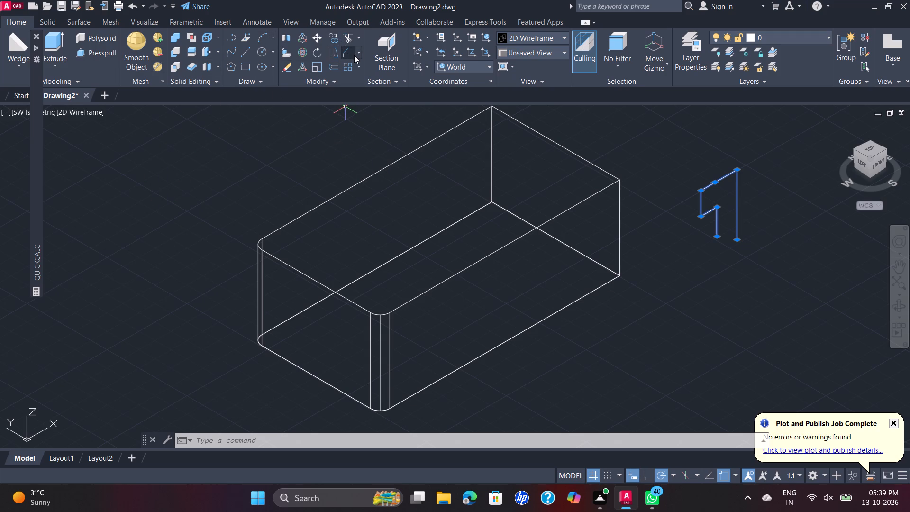
{"action": "left_click", "coordinate": [322, 43]}
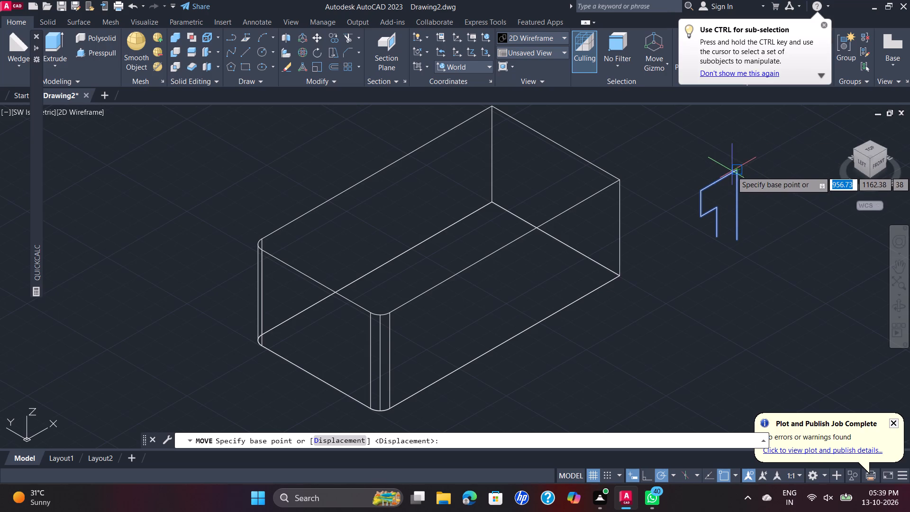
{"action": "left_click", "coordinate": [736, 172]}
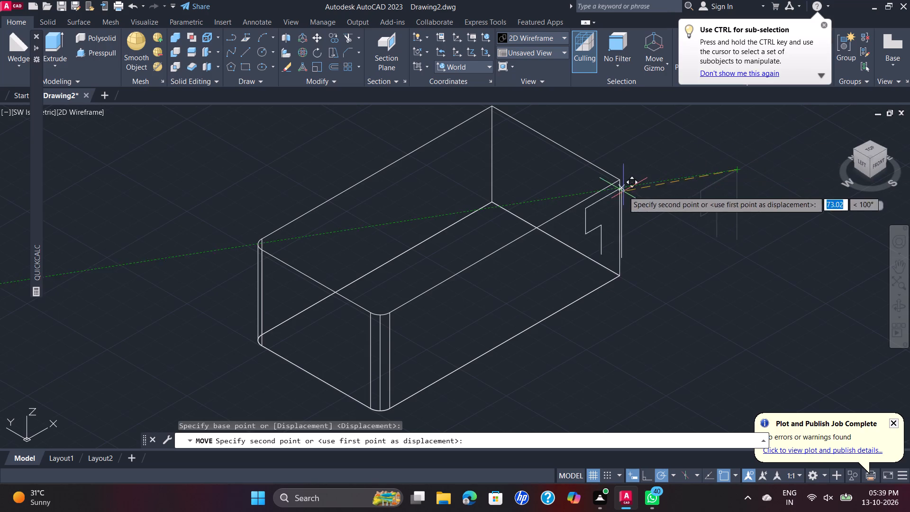
{"action": "left_click", "coordinate": [618, 179]}
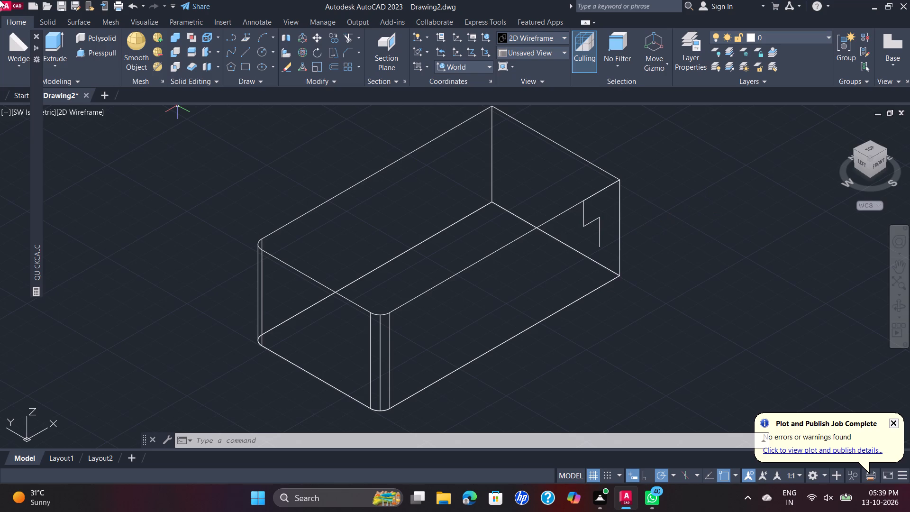
From the profile's lower free end, draw segments 50 mm parallel to the block's long edge, 16 mm up, 10 mm back toward the profile, and 14 mm up.
{"action": "left_click", "coordinate": [243, 55]}
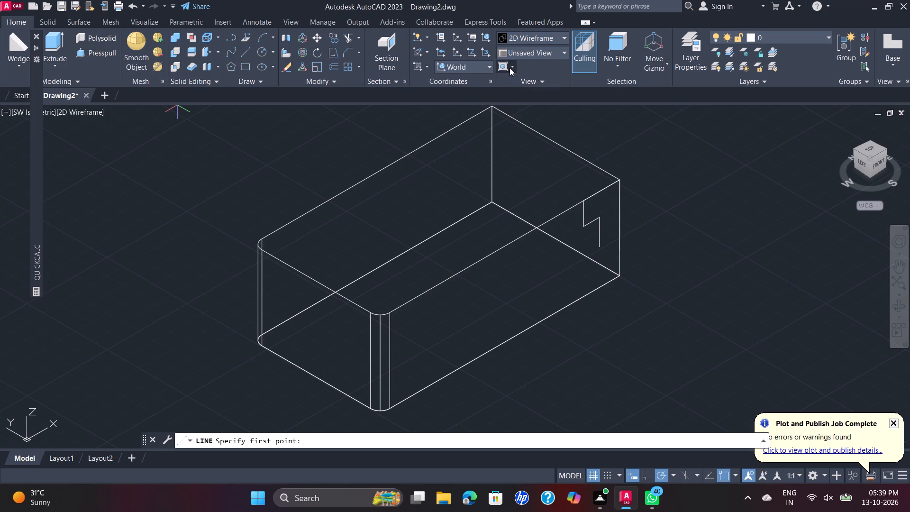
{"action": "left_click", "coordinate": [598, 247]}
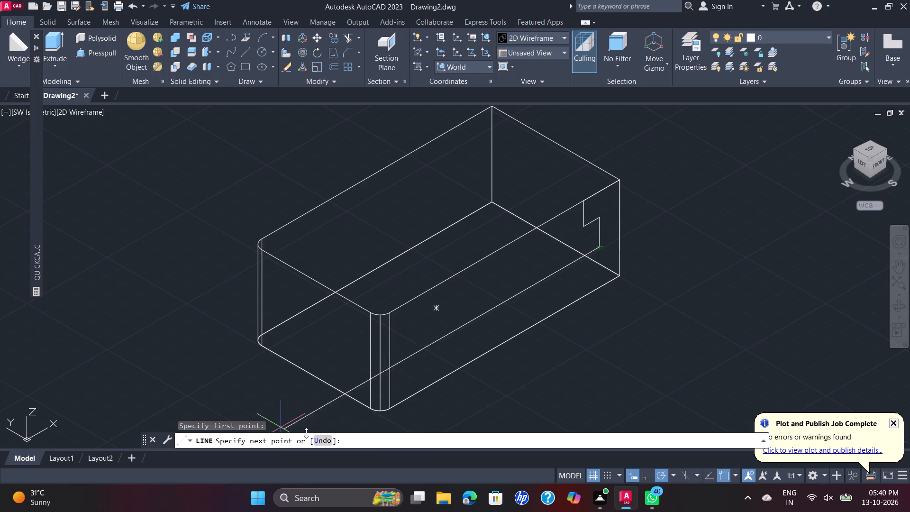
{"action": "middle_click_drag", "start_coordinate": [383, 358], "coordinate": [382, 296]}
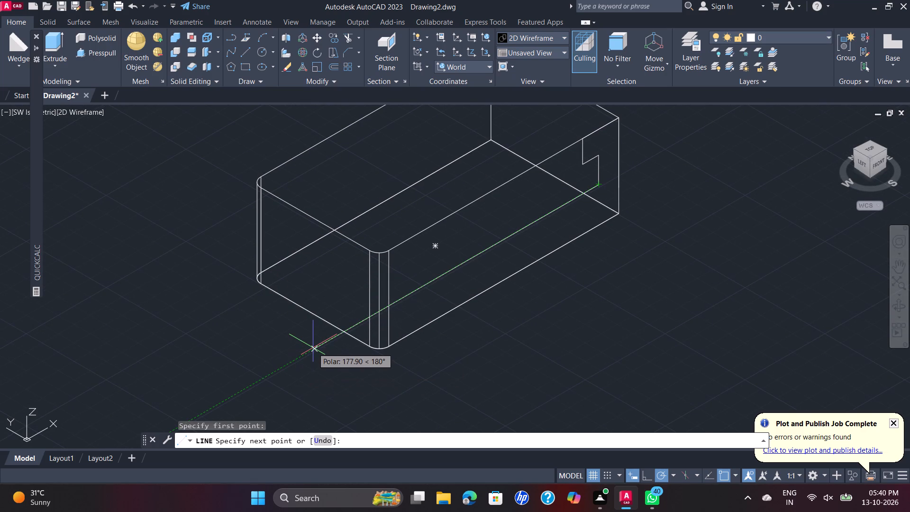
{"action": "type", "text": "50"}
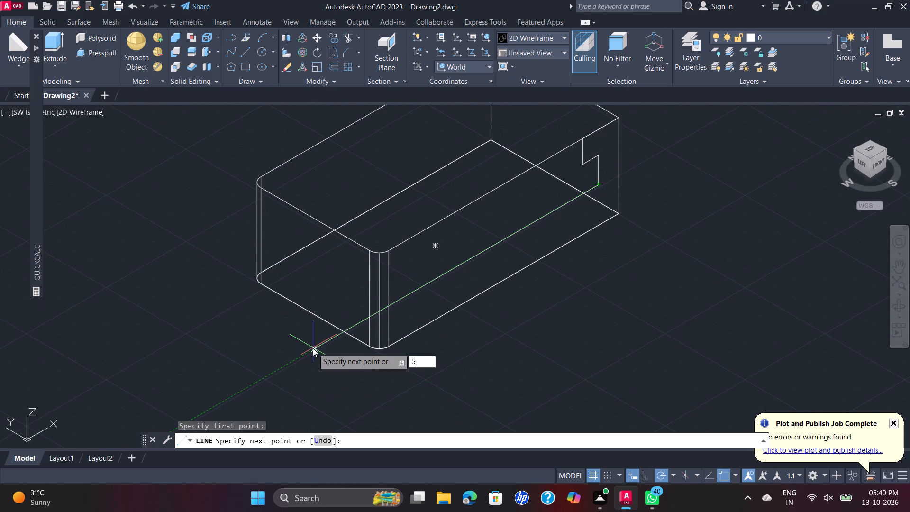
{"action": "key", "text": "Return"}
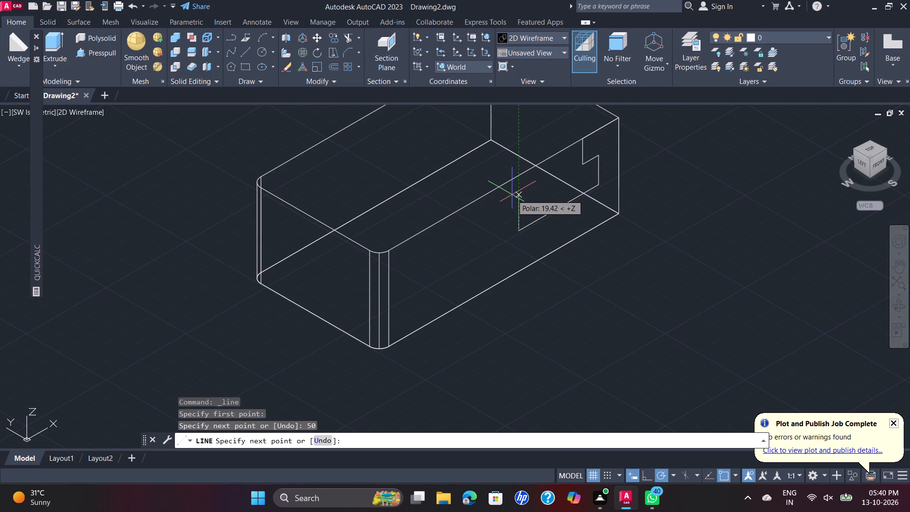
{"action": "type", "text": "16"}
{"action": "key", "text": "Return"}
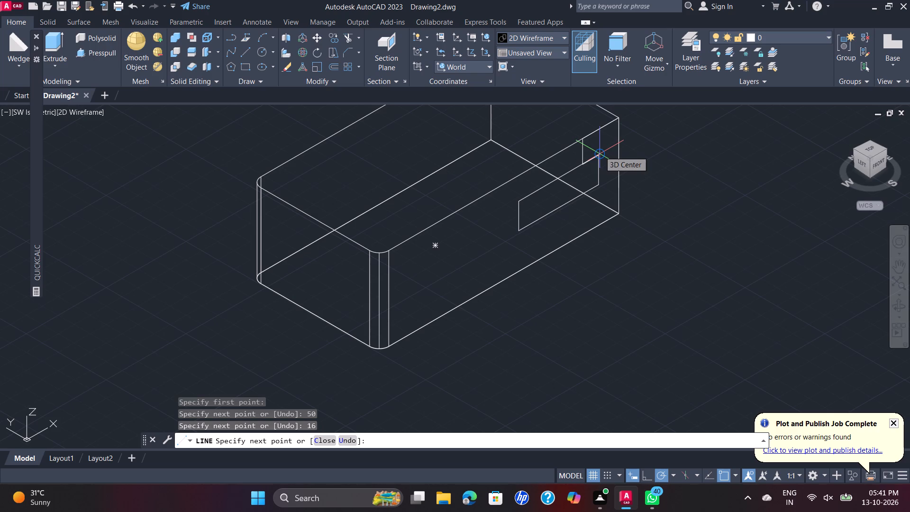
{"action": "type", "text": "10"}
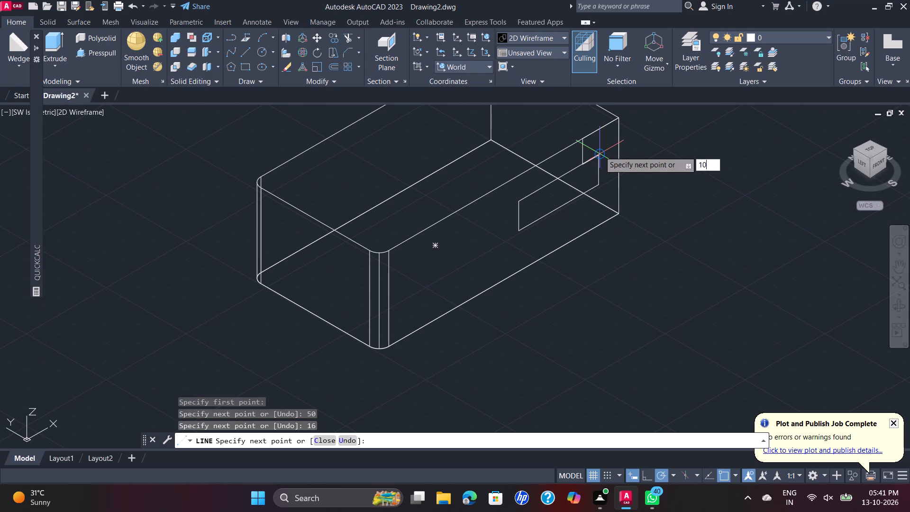
{"action": "key", "text": "Return"}
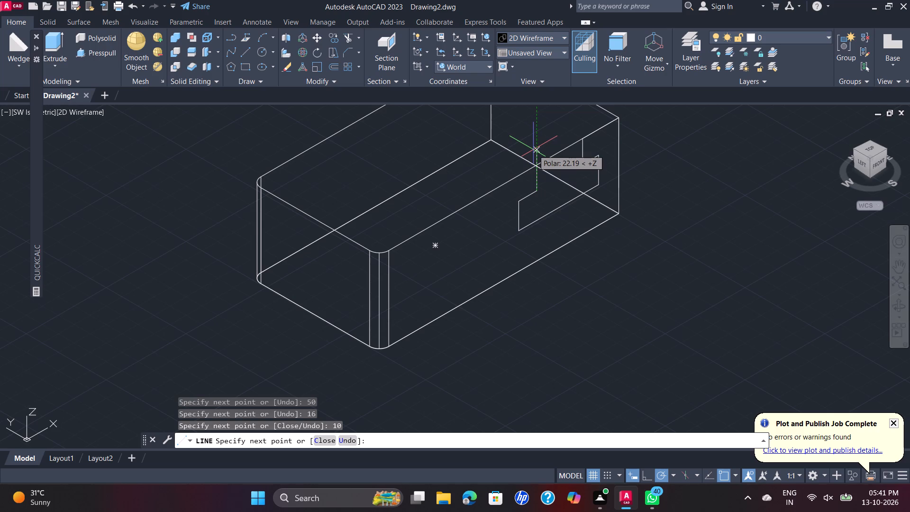
{"action": "type", "text": "14"}
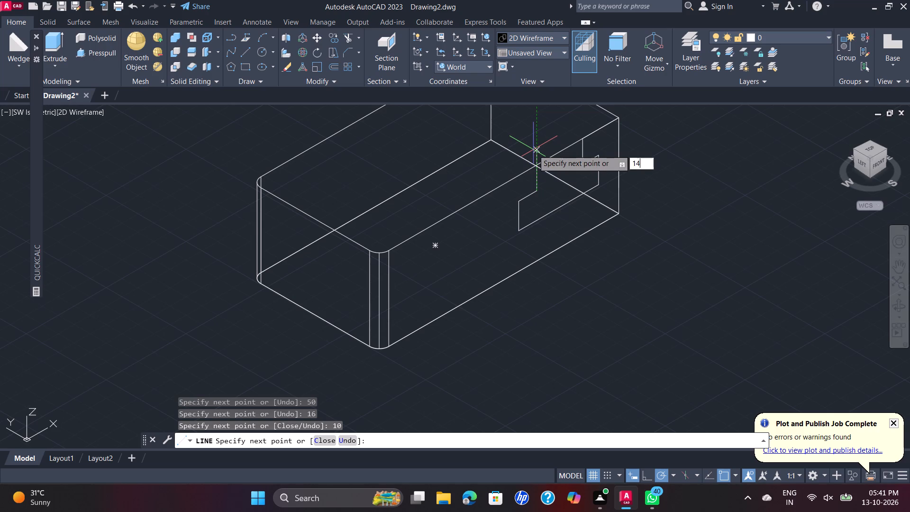
{"action": "key", "text": "Return"}
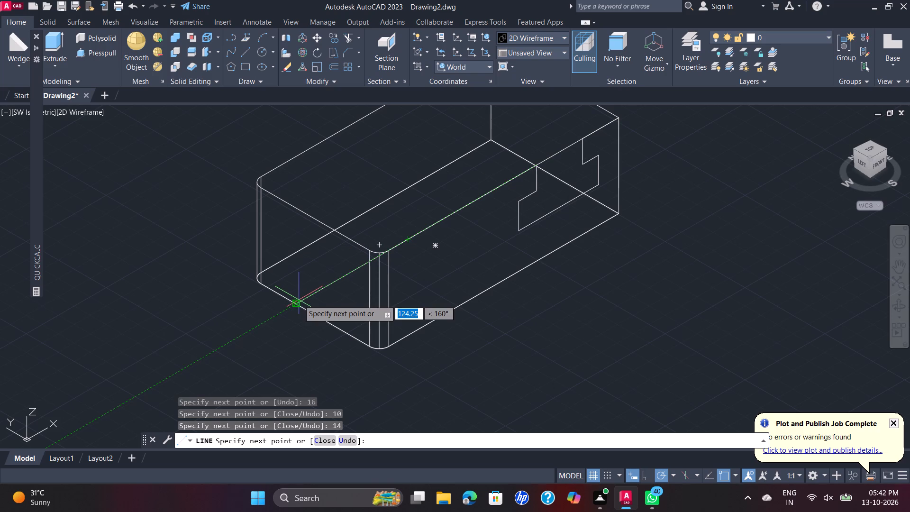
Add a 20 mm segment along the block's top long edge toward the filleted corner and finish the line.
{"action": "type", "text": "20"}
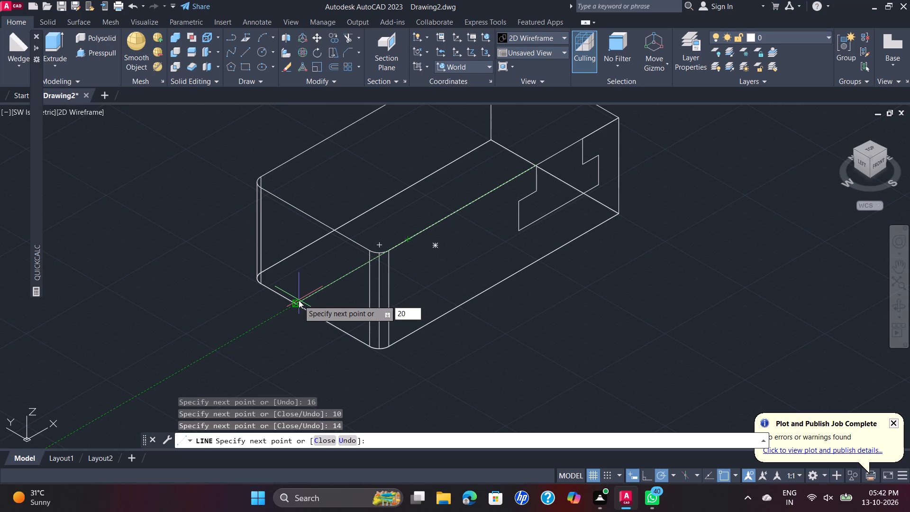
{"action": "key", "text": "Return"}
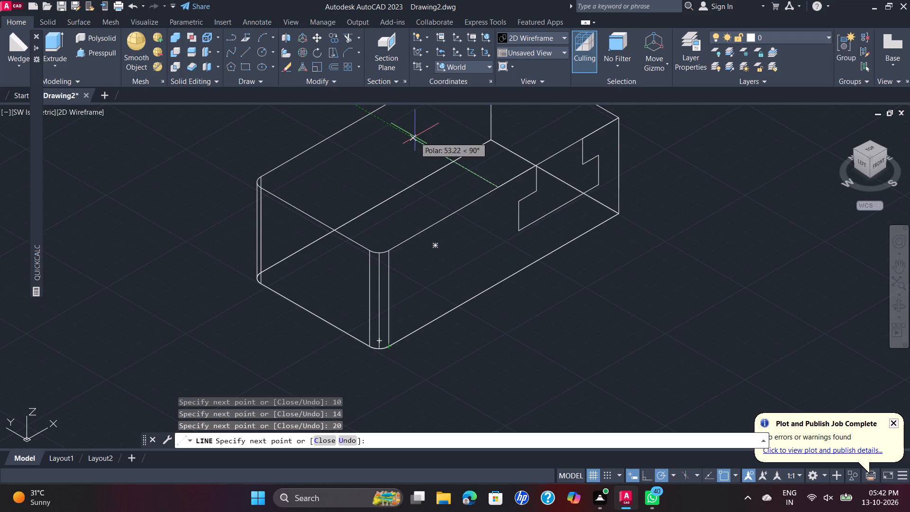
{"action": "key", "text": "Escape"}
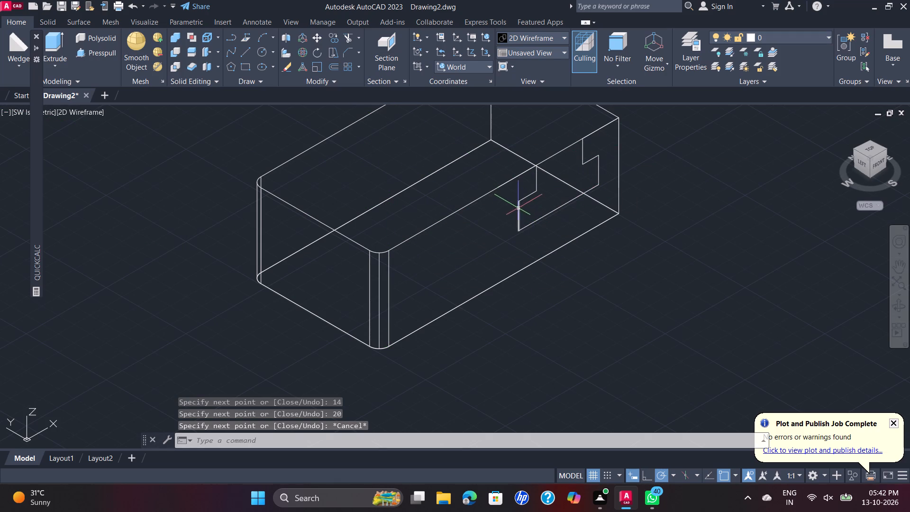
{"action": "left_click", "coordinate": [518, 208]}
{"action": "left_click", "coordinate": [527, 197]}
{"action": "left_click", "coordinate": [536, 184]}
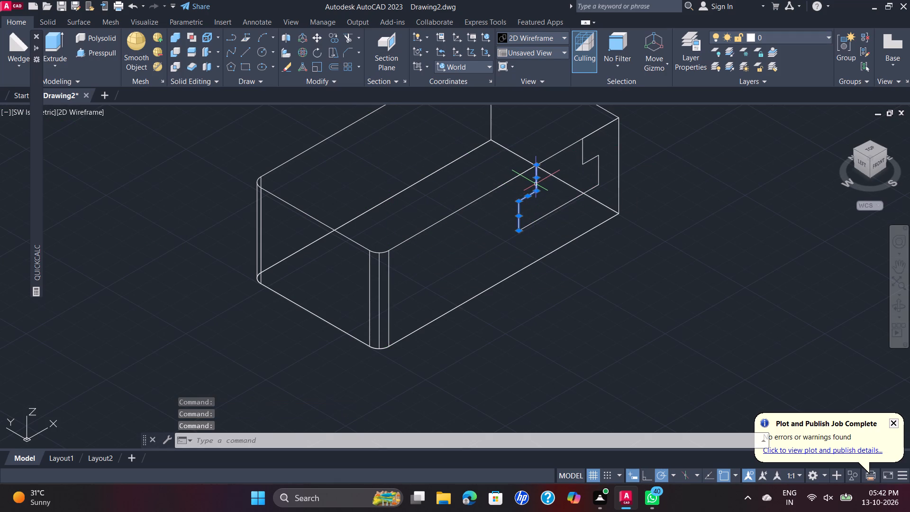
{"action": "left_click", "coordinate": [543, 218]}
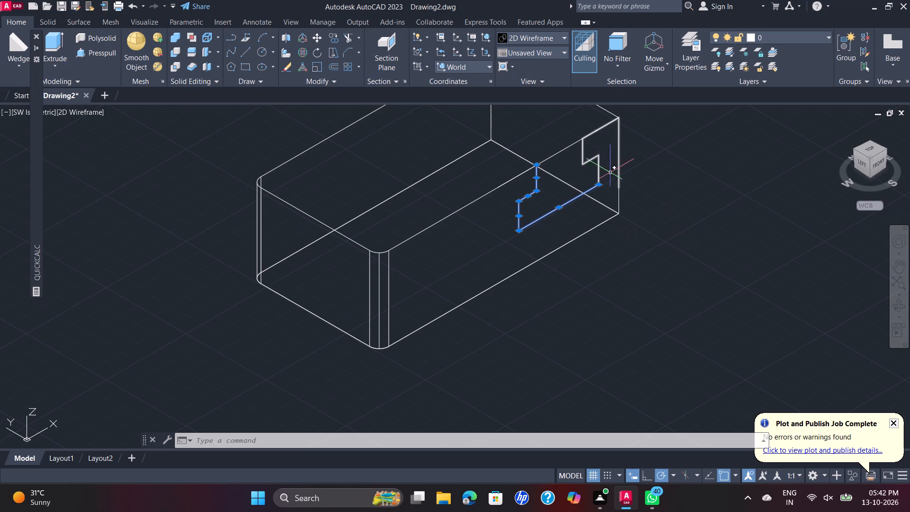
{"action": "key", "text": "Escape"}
Explode the original stepped profile polyline near the block's unfilleted corner into separate lines.
{"action": "left_click", "coordinate": [583, 161]}
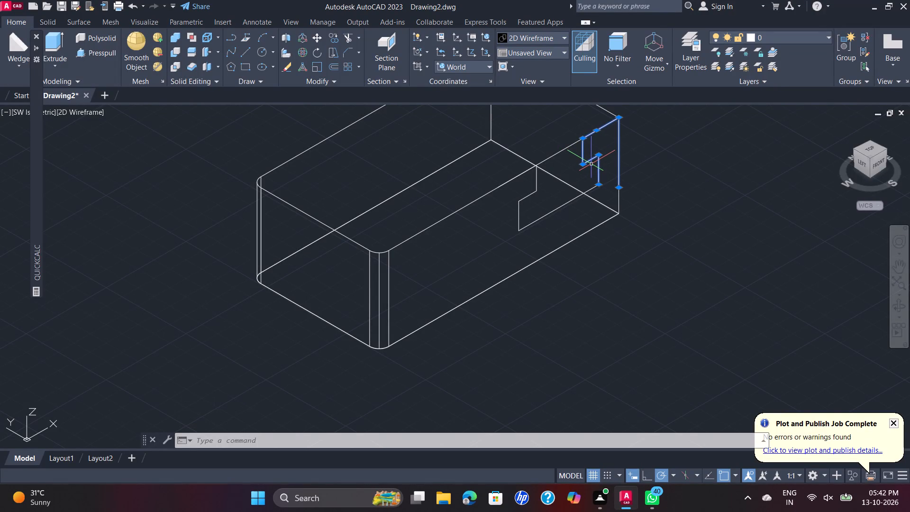
{"action": "type", "text": "EX"}
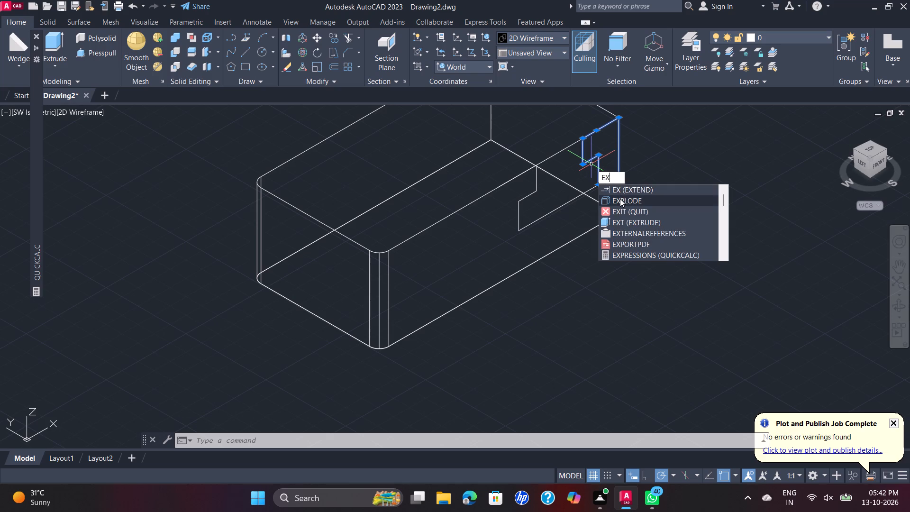
{"action": "left_click", "coordinate": [620, 199]}
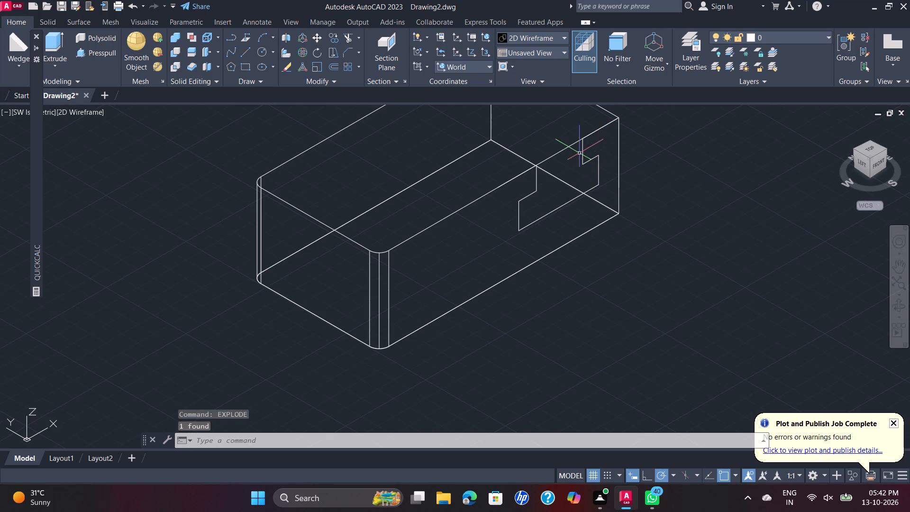
Join the seven segments of the stepped slot outline on the long side face into one polyline.
{"action": "left_click", "coordinate": [538, 179]}
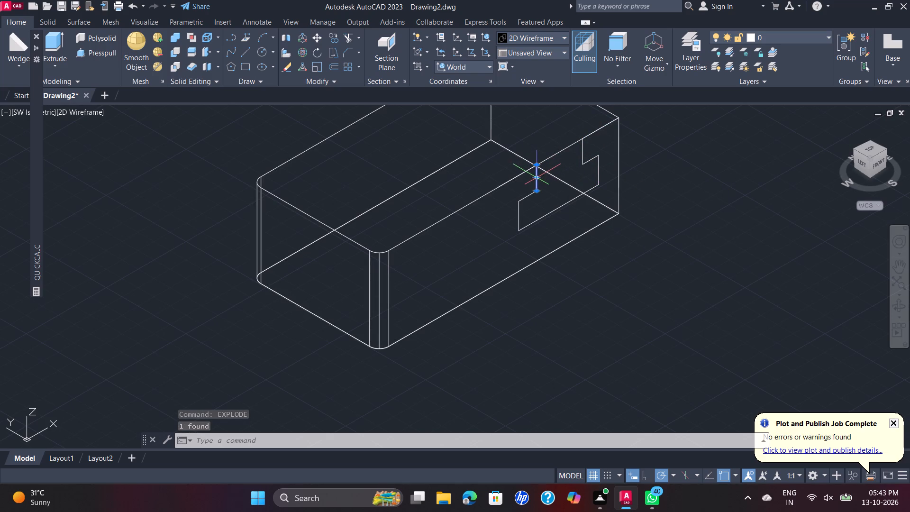
{"action": "left_click", "coordinate": [526, 195]}
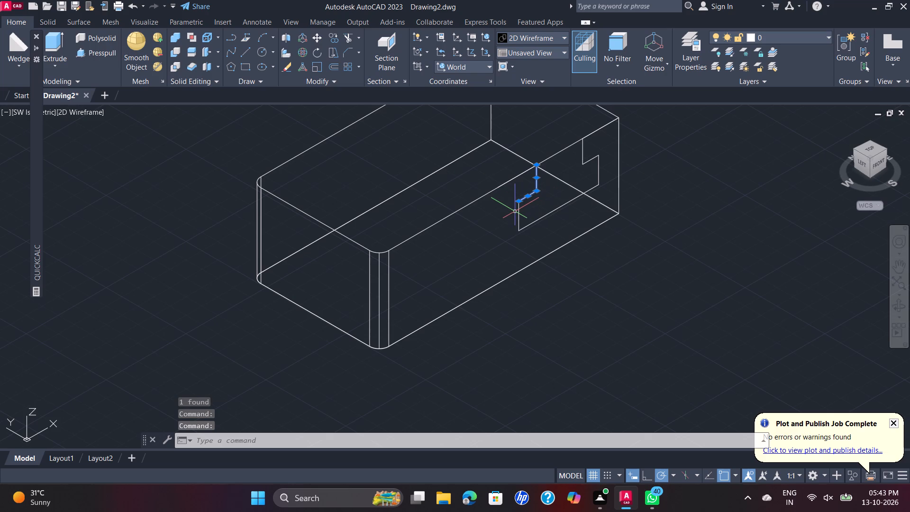
{"action": "left_click", "coordinate": [518, 218]}
{"action": "left_click", "coordinate": [532, 220]}
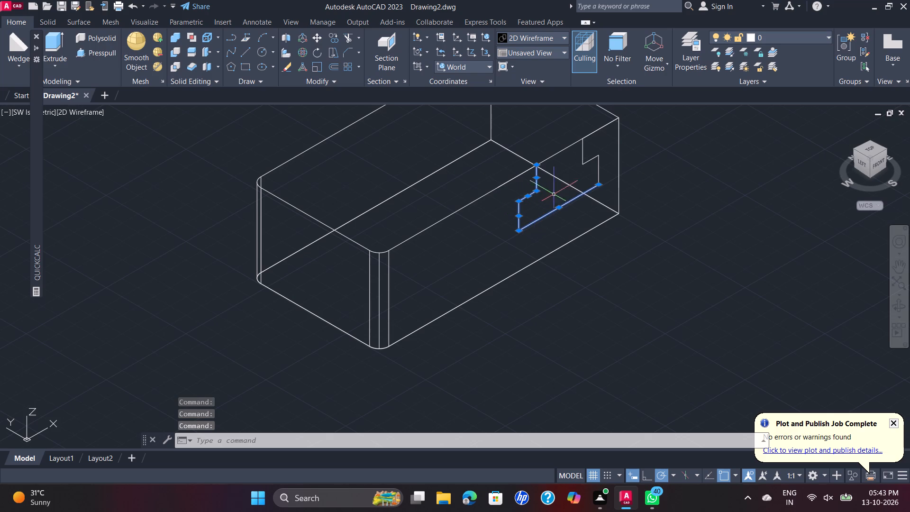
{"action": "left_click", "coordinate": [598, 163]}
{"action": "left_click", "coordinate": [588, 161]}
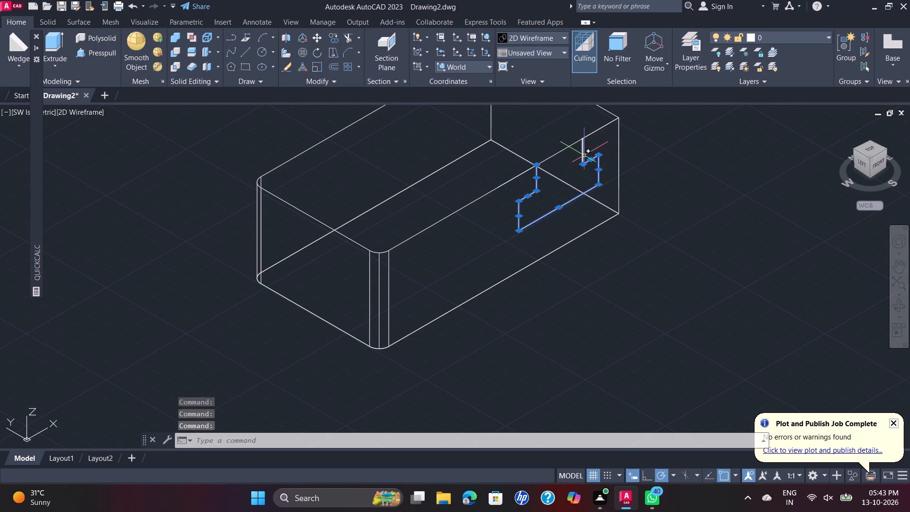
{"action": "left_click", "coordinate": [584, 155]}
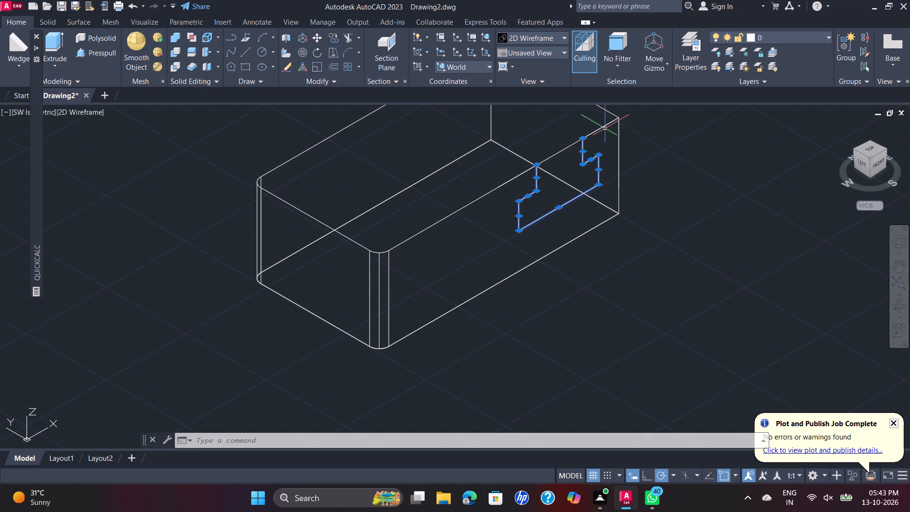
{"action": "key", "text": "j"}
{"action": "key", "text": "Return"}
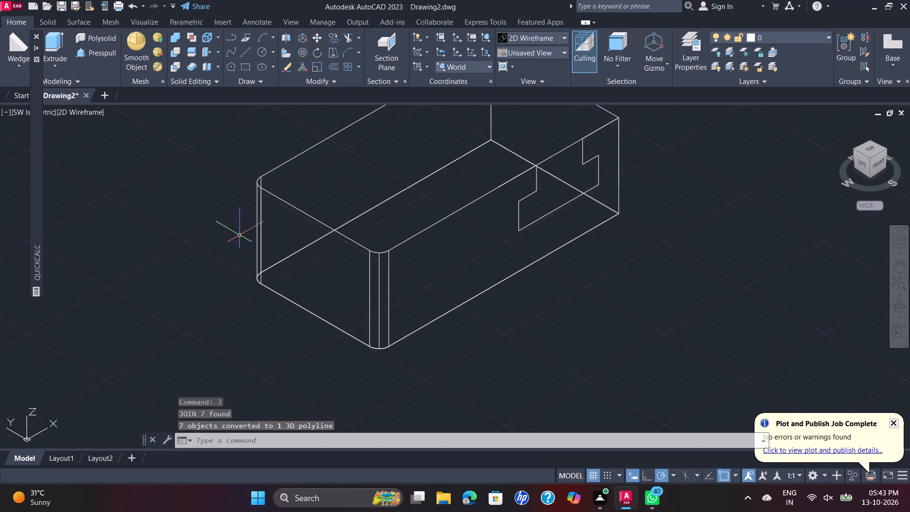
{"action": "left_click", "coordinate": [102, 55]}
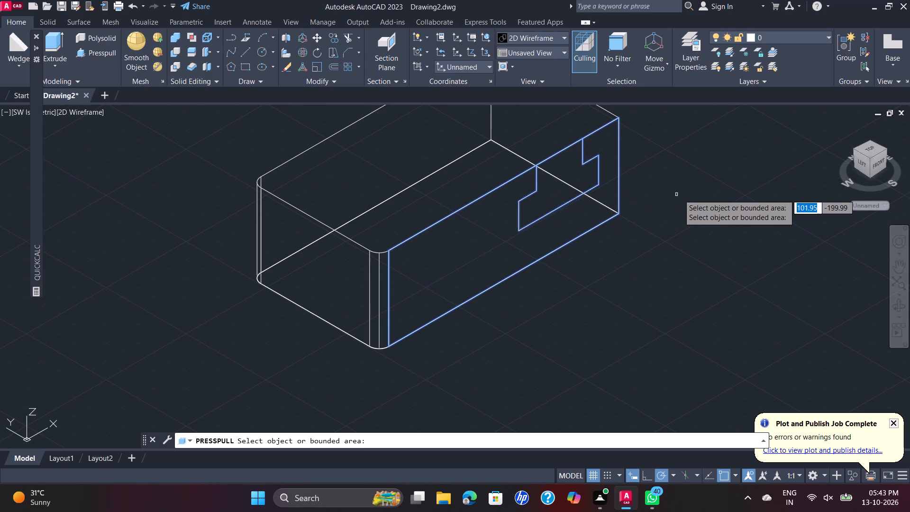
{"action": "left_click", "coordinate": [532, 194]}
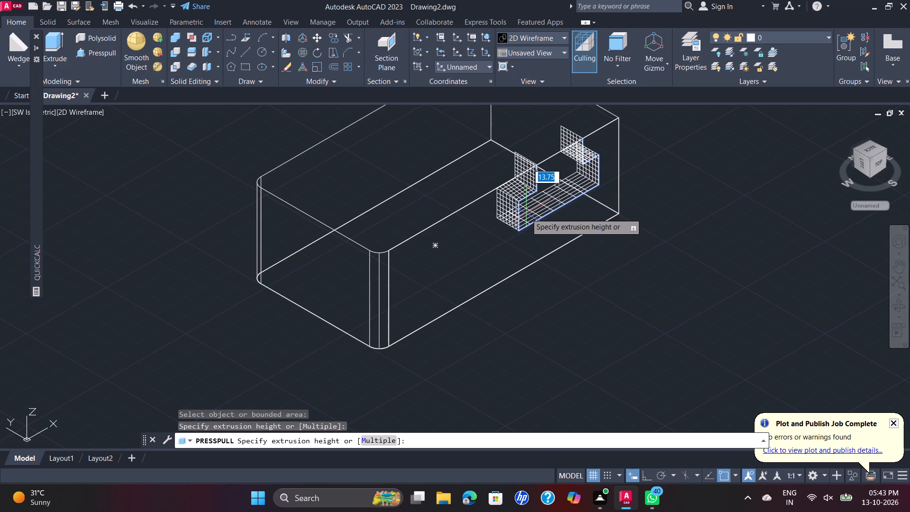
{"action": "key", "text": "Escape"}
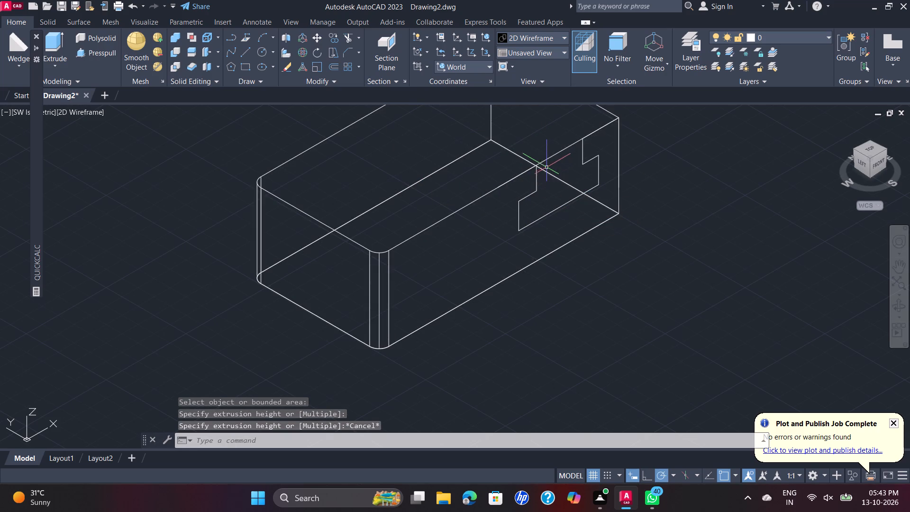
Explode the solid block into separate faces.
{"action": "left_click", "coordinate": [548, 158]}
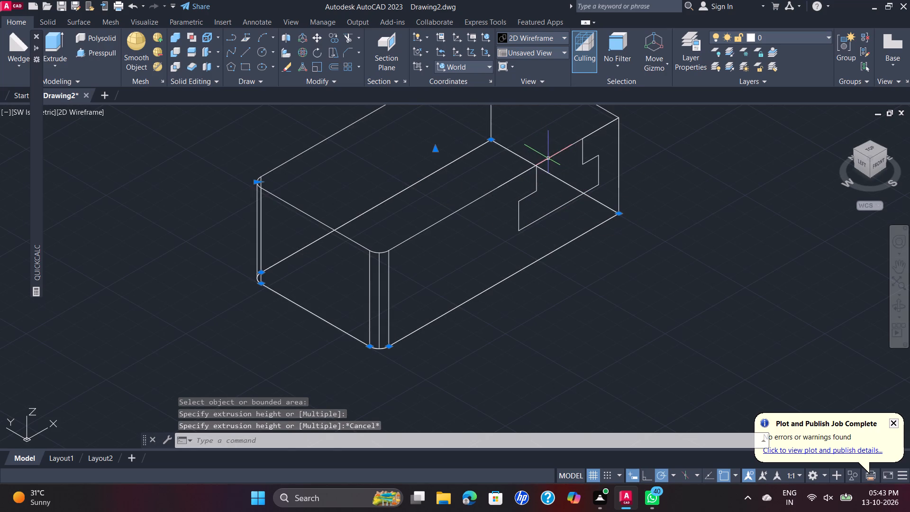
{"action": "left_click", "coordinate": [329, 80]}
{"action": "left_click", "coordinate": [318, 84]}
{"action": "left_click", "coordinate": [316, 94]}
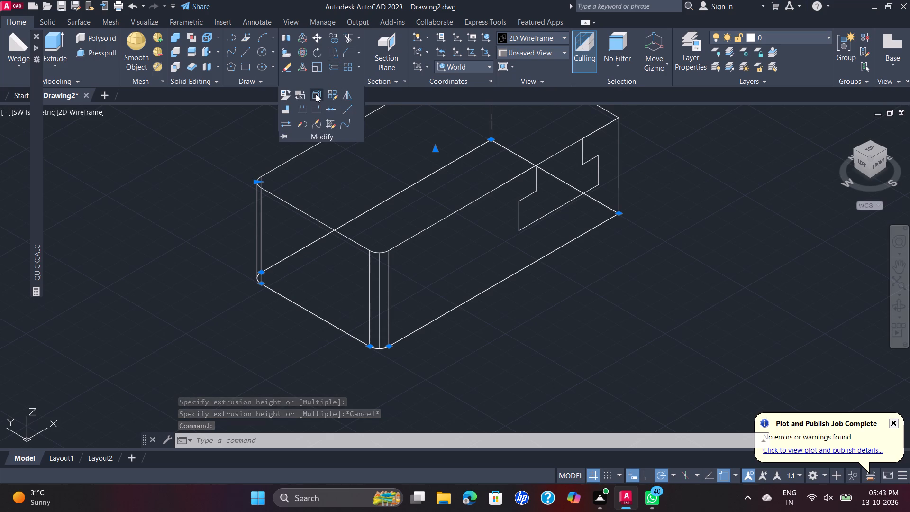
Explode the block's top face into individual edge lines.
{"action": "left_click", "coordinate": [551, 157]}
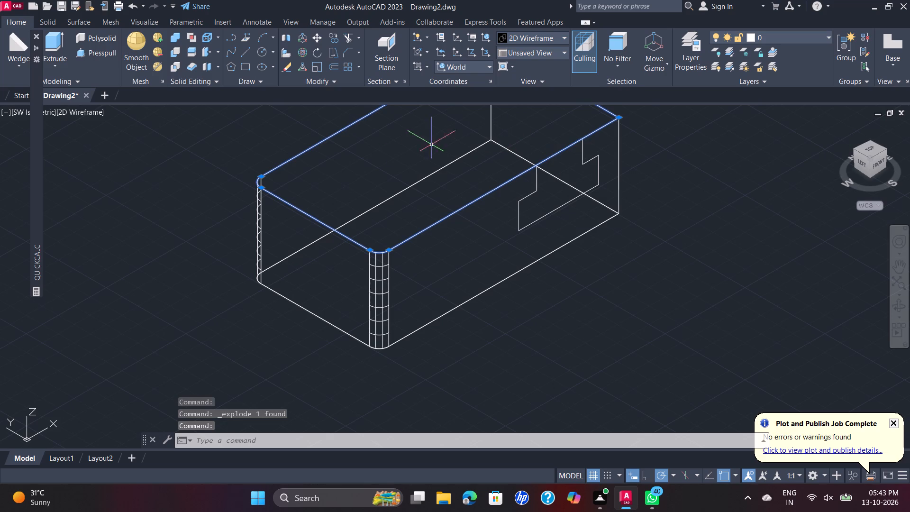
{"action": "left_click", "coordinate": [342, 82]}
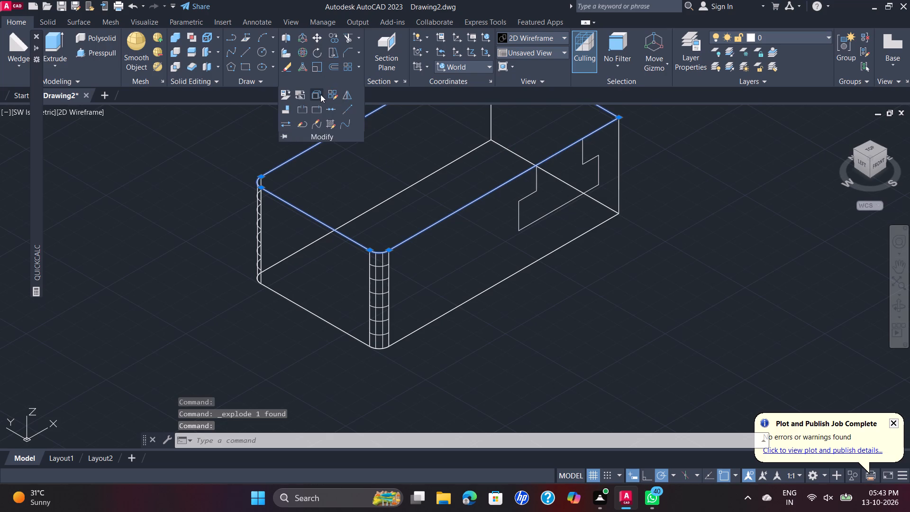
{"action": "left_click", "coordinate": [318, 94]}
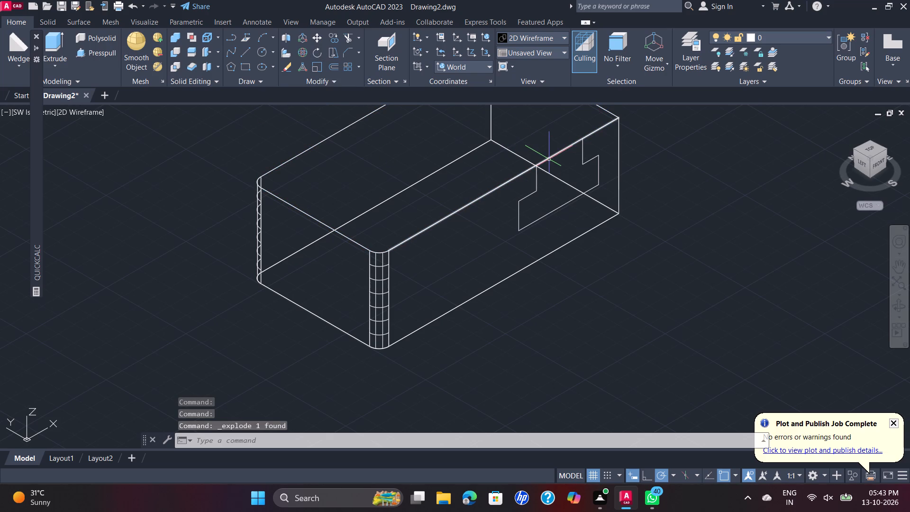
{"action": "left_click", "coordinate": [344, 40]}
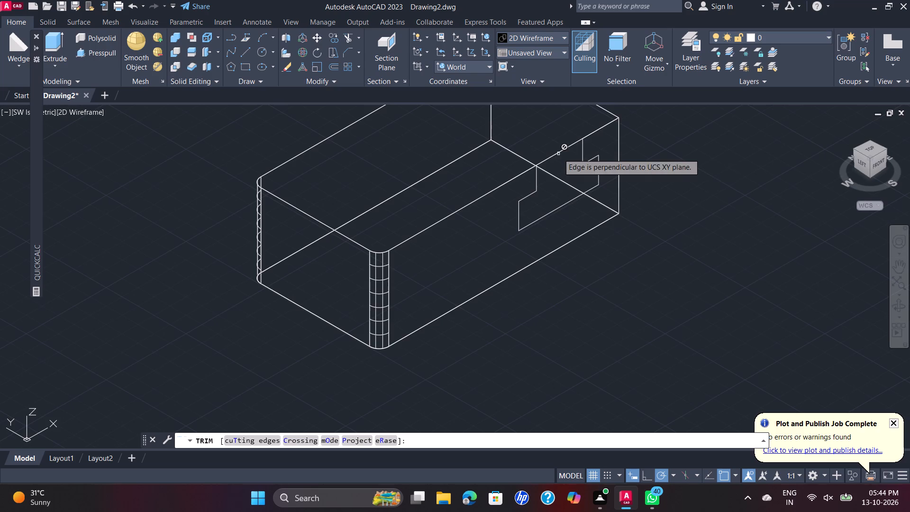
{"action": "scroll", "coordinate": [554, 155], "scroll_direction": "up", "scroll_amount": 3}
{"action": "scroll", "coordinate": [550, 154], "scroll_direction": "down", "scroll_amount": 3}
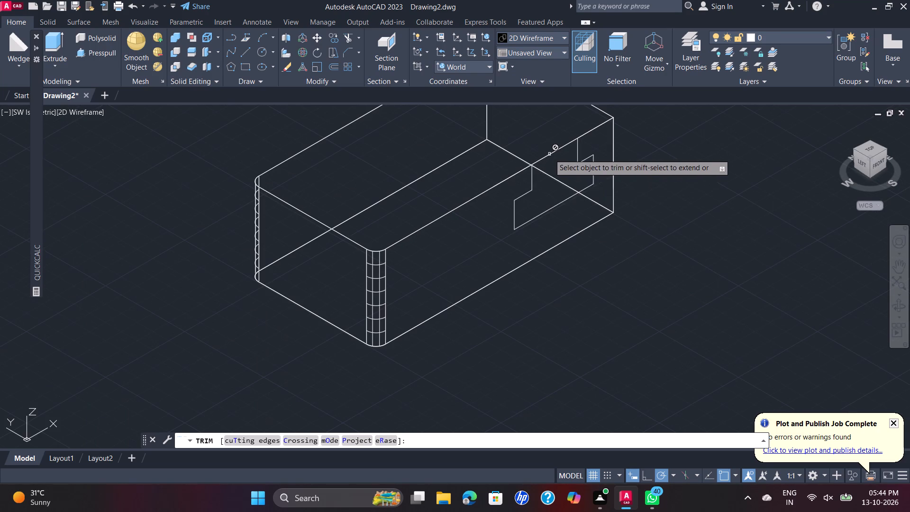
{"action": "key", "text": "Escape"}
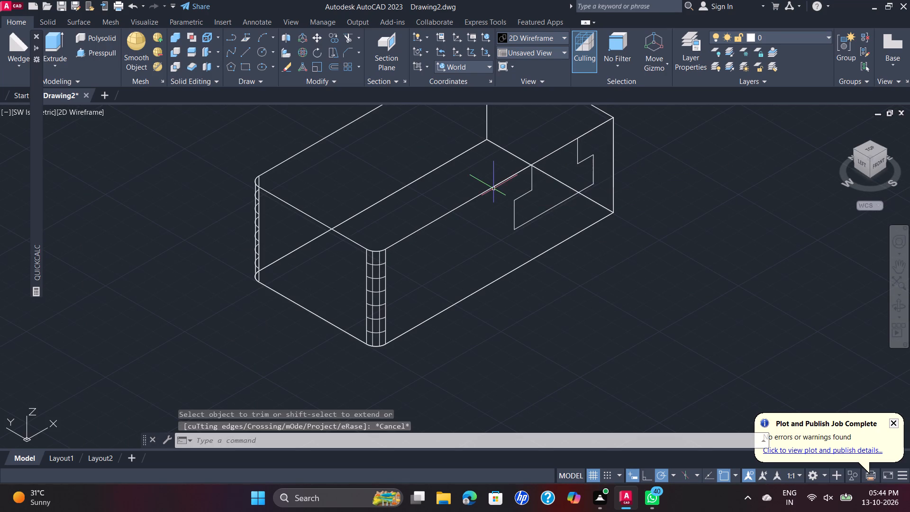
Delete the two overlapping lines along the block's top long edge above the slot profile.
{"action": "left_click", "coordinate": [494, 186]}
{"action": "key", "text": "Delete"}
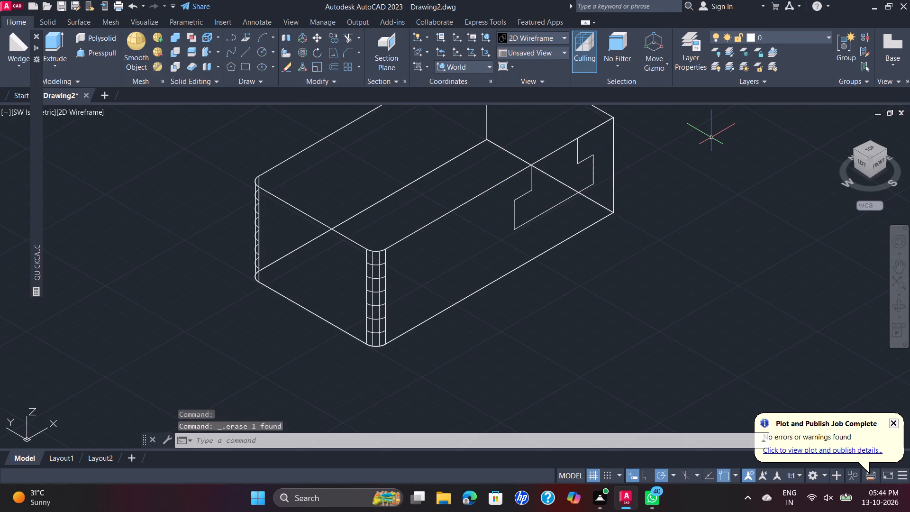
{"action": "left_click", "coordinate": [513, 177]}
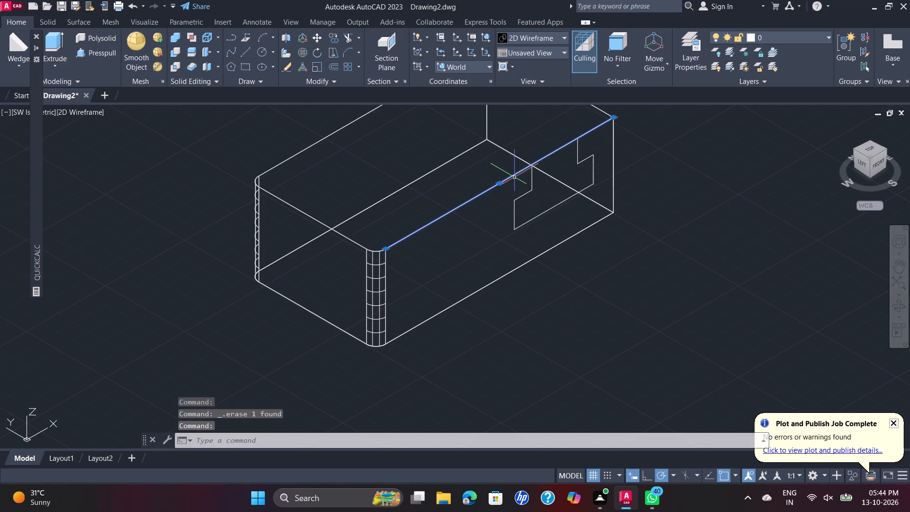
{"action": "key", "text": "Delete"}
Explode the long side face containing the slot profile into individual edge lines.
{"action": "left_click", "coordinate": [512, 175]}
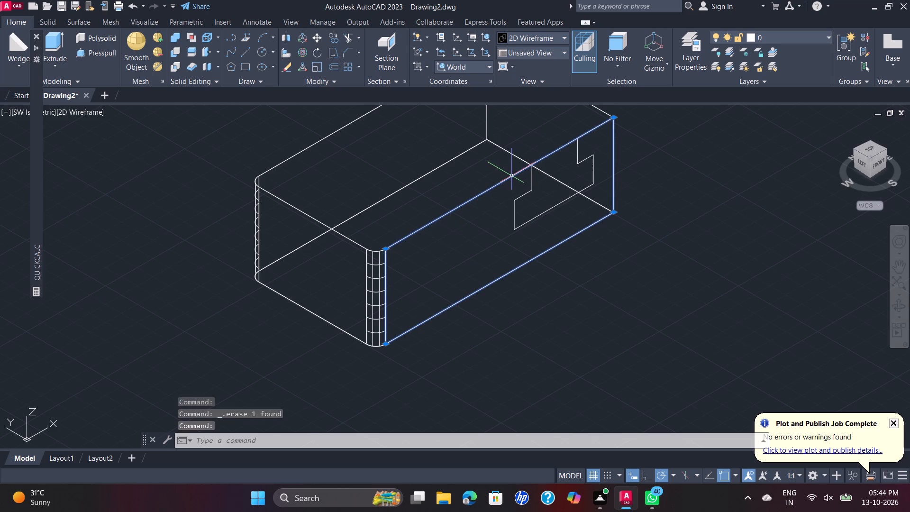
{"action": "left_click", "coordinate": [343, 81]}
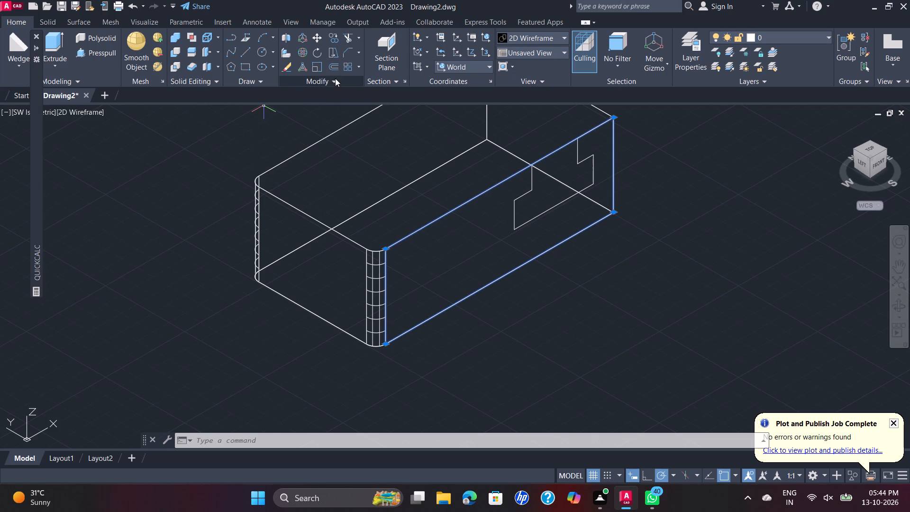
{"action": "left_click", "coordinate": [335, 78]}
{"action": "left_click", "coordinate": [322, 95]}
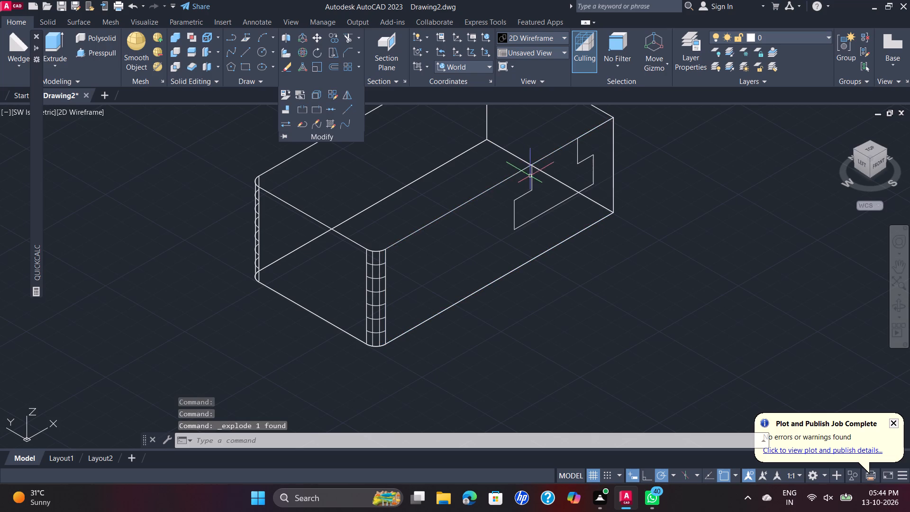
Delete the exploded side face's full-length top edge line above the slot profile.
{"action": "left_click", "coordinate": [538, 160]}
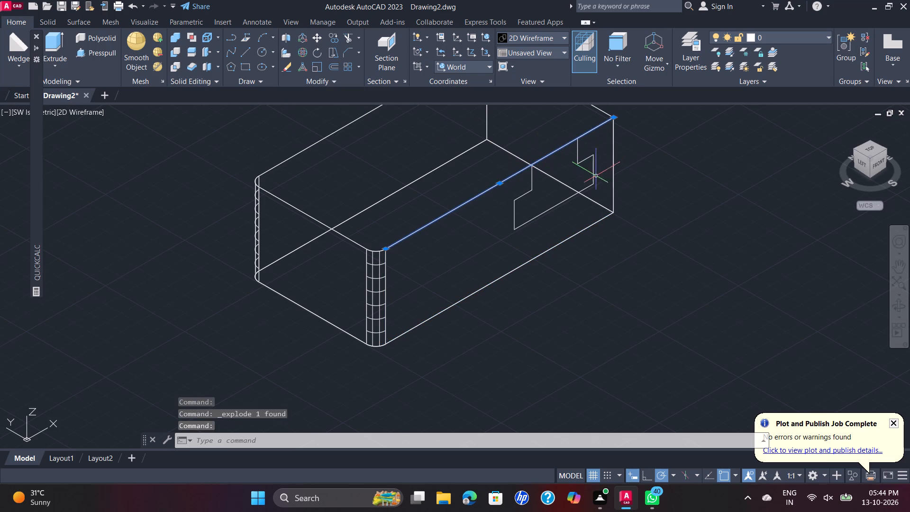
{"action": "key", "text": "Delete"}
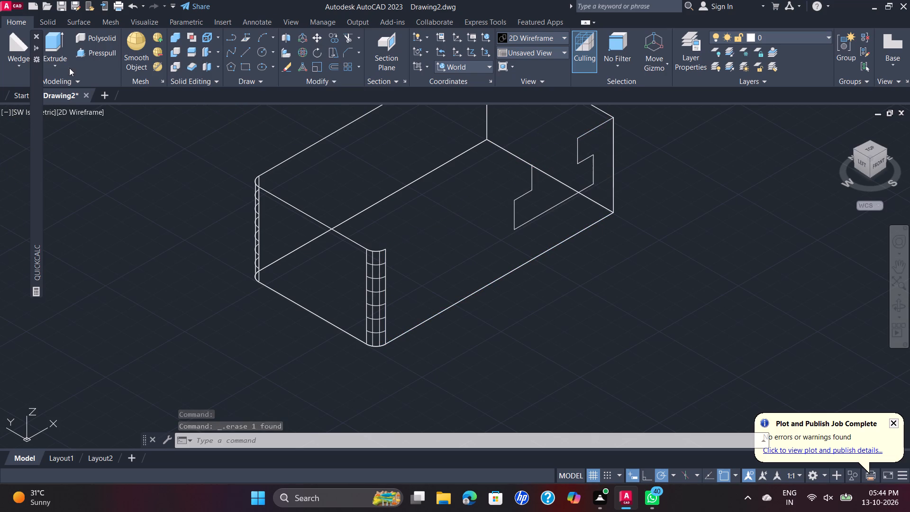
Draw a line closing the top opening of the stepped slot profile between its two upper endpoints.
{"action": "left_click", "coordinate": [246, 55]}
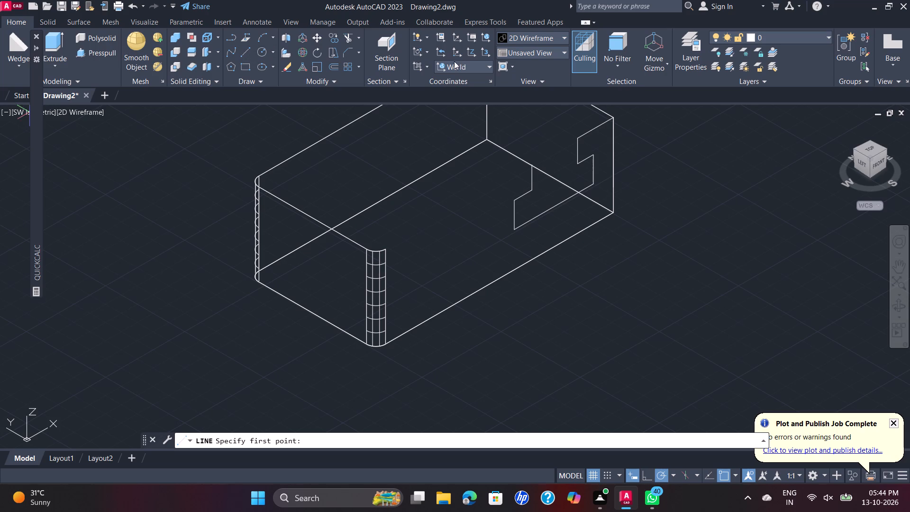
{"action": "left_click", "coordinate": [535, 165]}
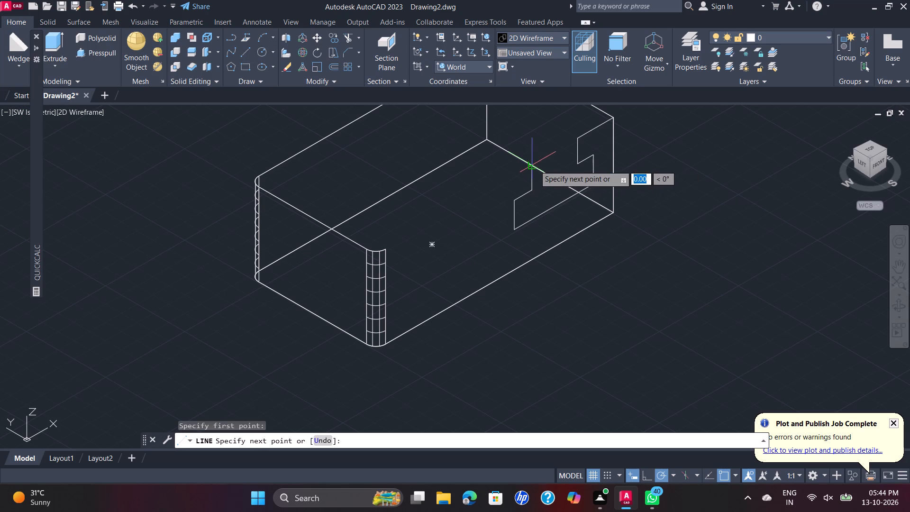
{"action": "left_click", "coordinate": [578, 138]}
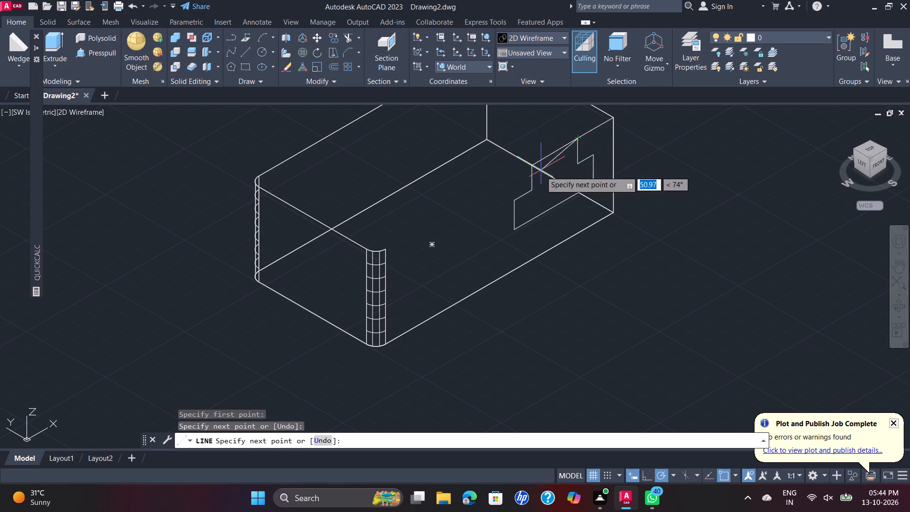
{"action": "key", "text": "Escape"}
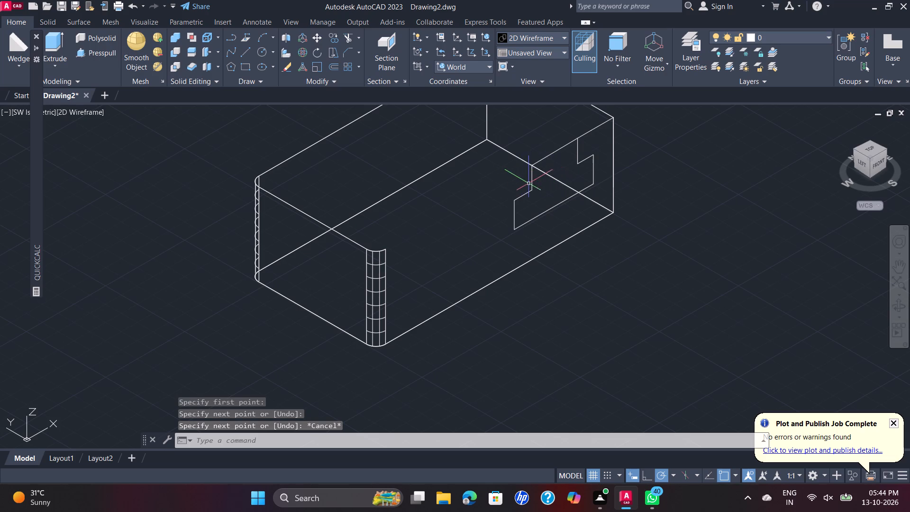
Join the new top line with the slot profile polyline.
{"action": "left_click", "coordinate": [531, 183]}
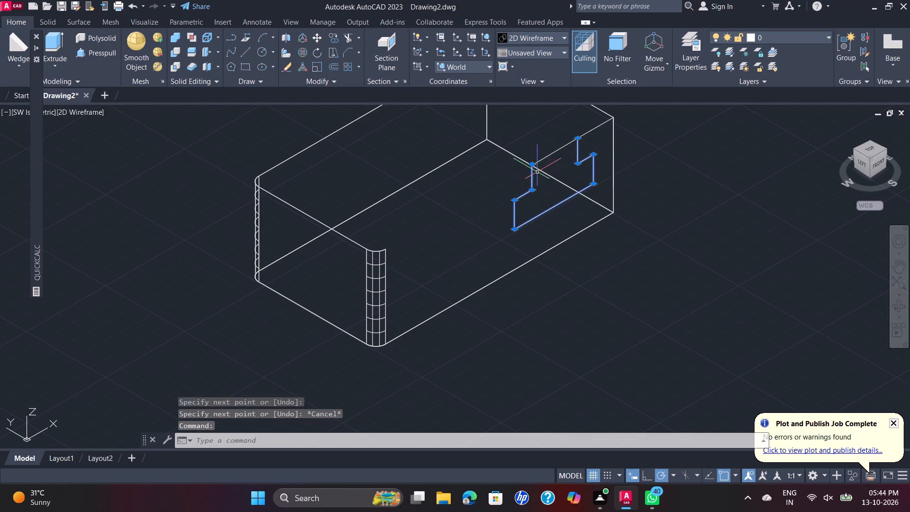
{"action": "left_click", "coordinate": [542, 160]}
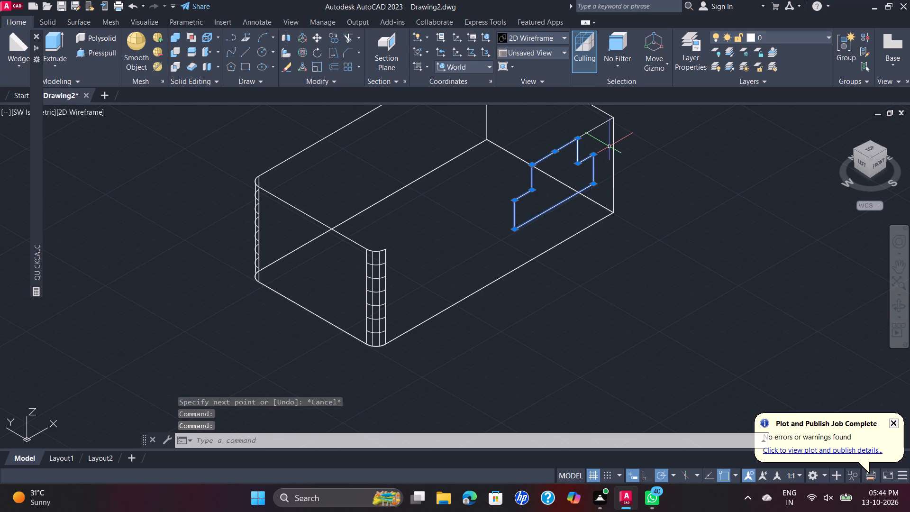
{"action": "key", "text": "j"}
{"action": "key", "text": "Return"}
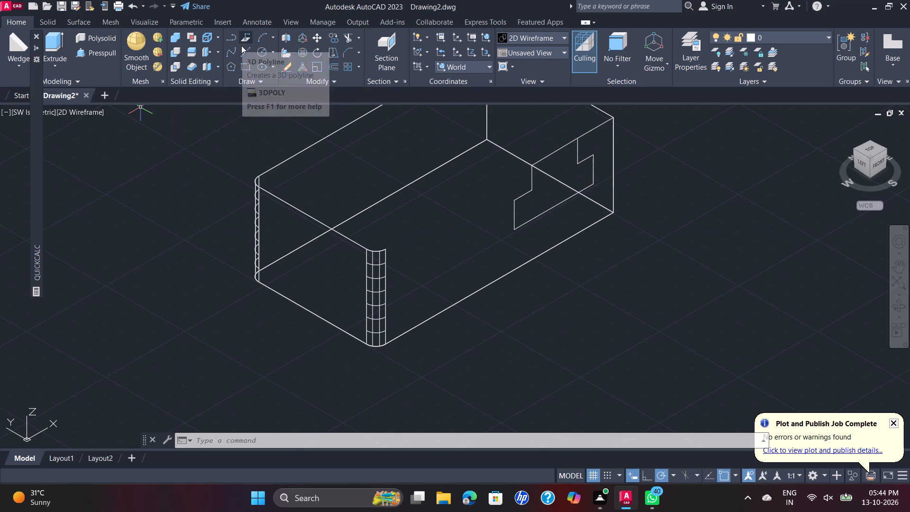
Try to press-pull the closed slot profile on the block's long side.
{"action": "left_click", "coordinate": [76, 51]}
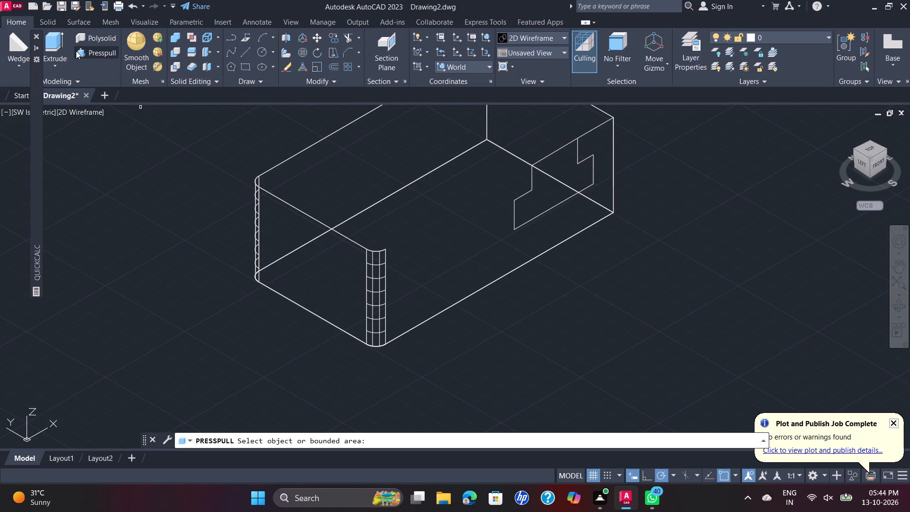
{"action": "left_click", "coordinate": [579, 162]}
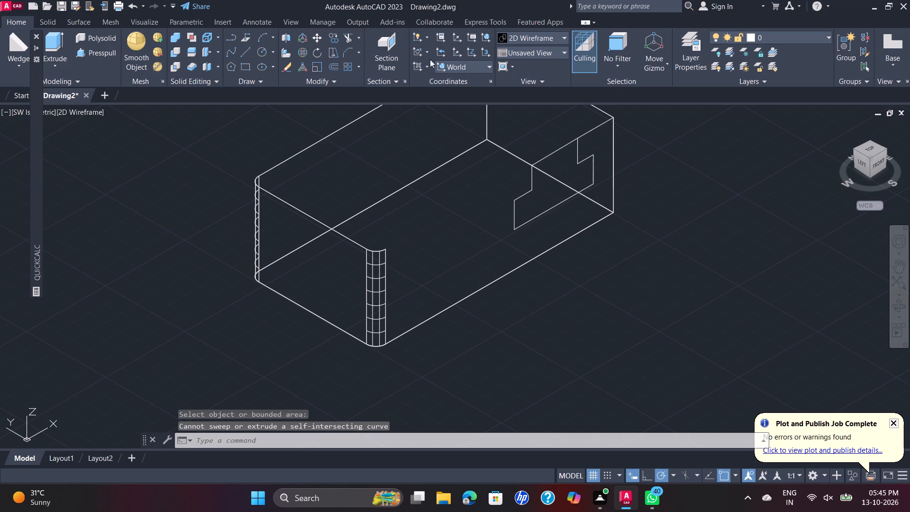
Delete the two short top-edge line segments between the slot profile and the block's nearby square corner.
{"action": "left_click", "coordinate": [586, 134]}
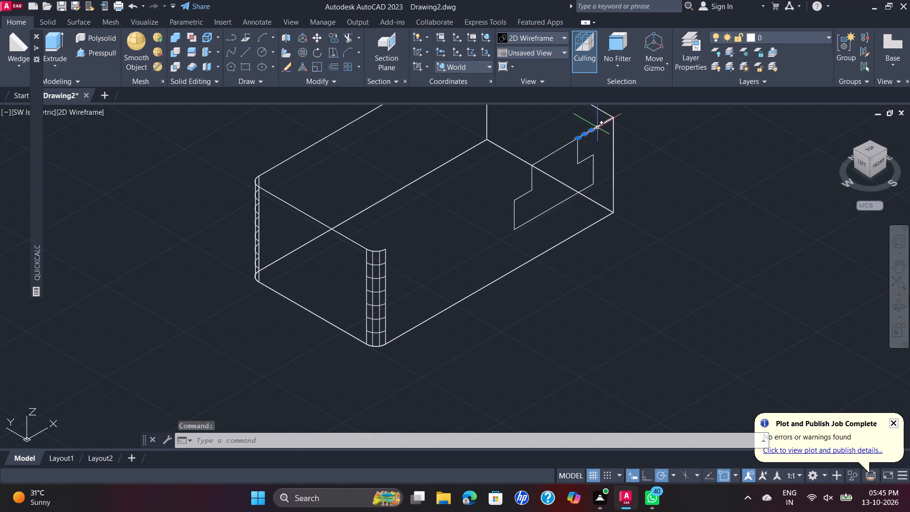
{"action": "left_click", "coordinate": [597, 127]}
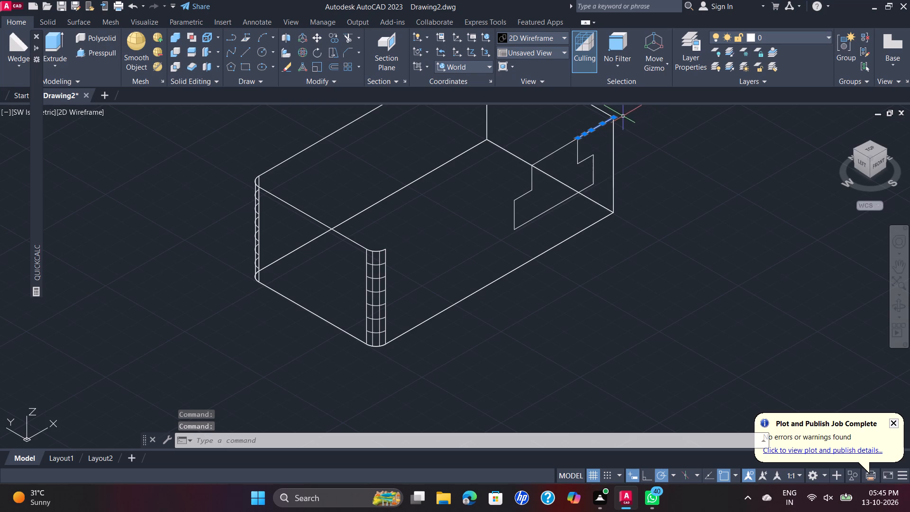
{"action": "scroll", "coordinate": [615, 134], "scroll_direction": "up", "scroll_amount": 1}
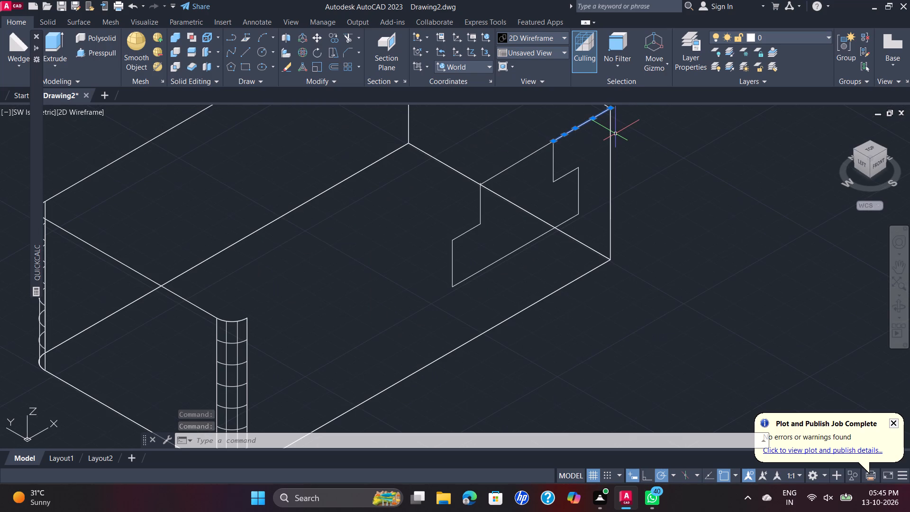
{"action": "scroll", "coordinate": [615, 133], "scroll_direction": "up", "scroll_amount": 1}
{"action": "scroll", "coordinate": [615, 133], "scroll_direction": "down", "scroll_amount": 1}
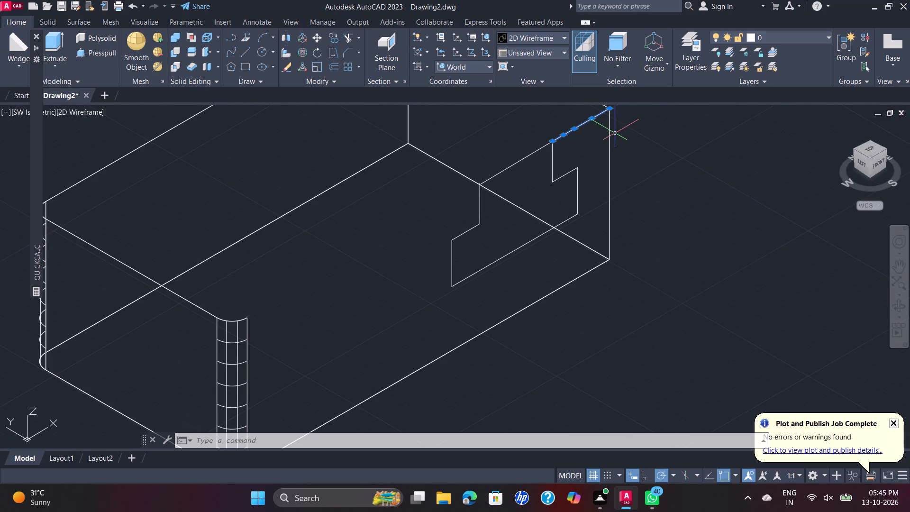
{"action": "scroll", "coordinate": [615, 133], "scroll_direction": "down", "scroll_amount": 1}
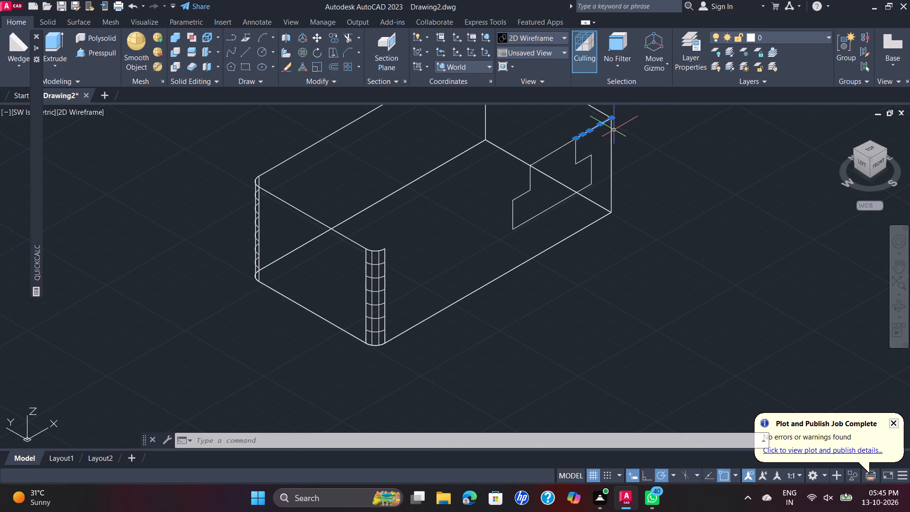
{"action": "key", "text": "Delete"}
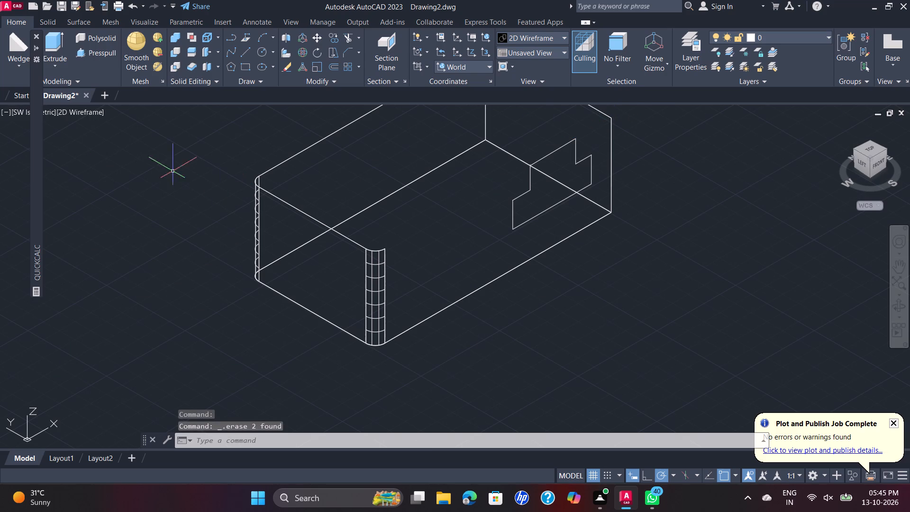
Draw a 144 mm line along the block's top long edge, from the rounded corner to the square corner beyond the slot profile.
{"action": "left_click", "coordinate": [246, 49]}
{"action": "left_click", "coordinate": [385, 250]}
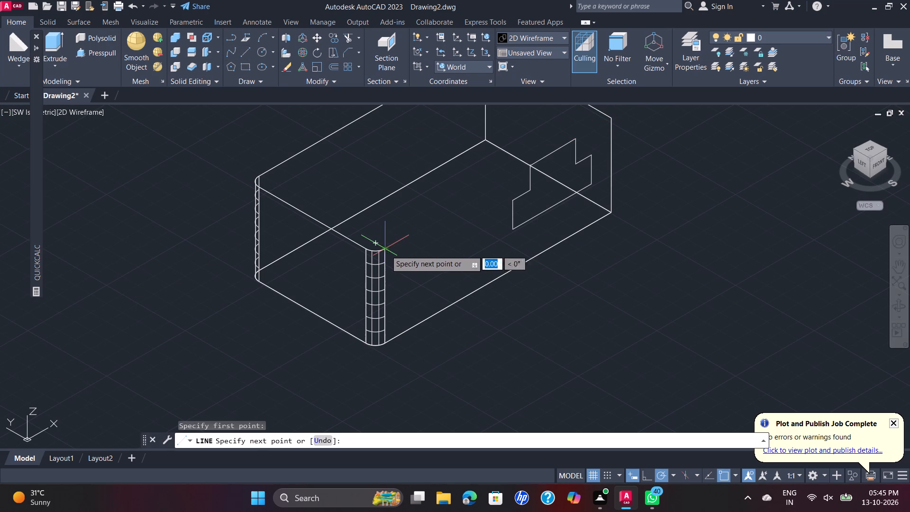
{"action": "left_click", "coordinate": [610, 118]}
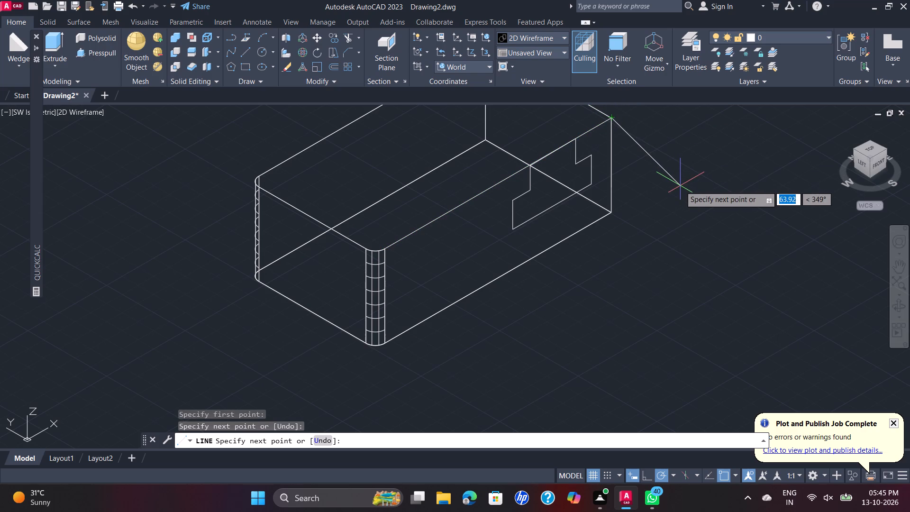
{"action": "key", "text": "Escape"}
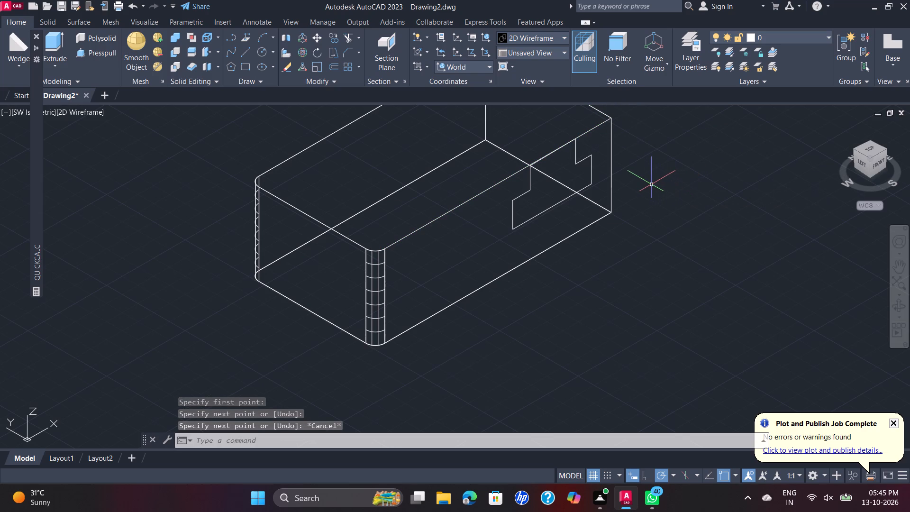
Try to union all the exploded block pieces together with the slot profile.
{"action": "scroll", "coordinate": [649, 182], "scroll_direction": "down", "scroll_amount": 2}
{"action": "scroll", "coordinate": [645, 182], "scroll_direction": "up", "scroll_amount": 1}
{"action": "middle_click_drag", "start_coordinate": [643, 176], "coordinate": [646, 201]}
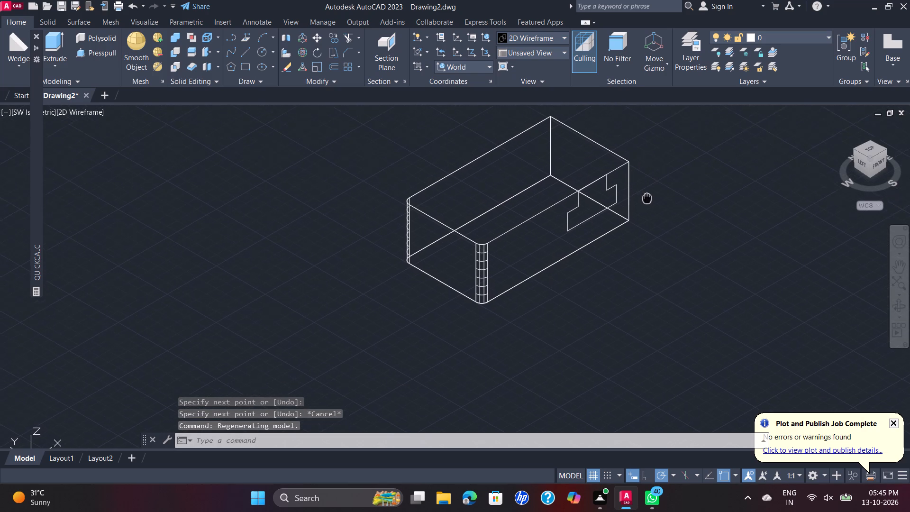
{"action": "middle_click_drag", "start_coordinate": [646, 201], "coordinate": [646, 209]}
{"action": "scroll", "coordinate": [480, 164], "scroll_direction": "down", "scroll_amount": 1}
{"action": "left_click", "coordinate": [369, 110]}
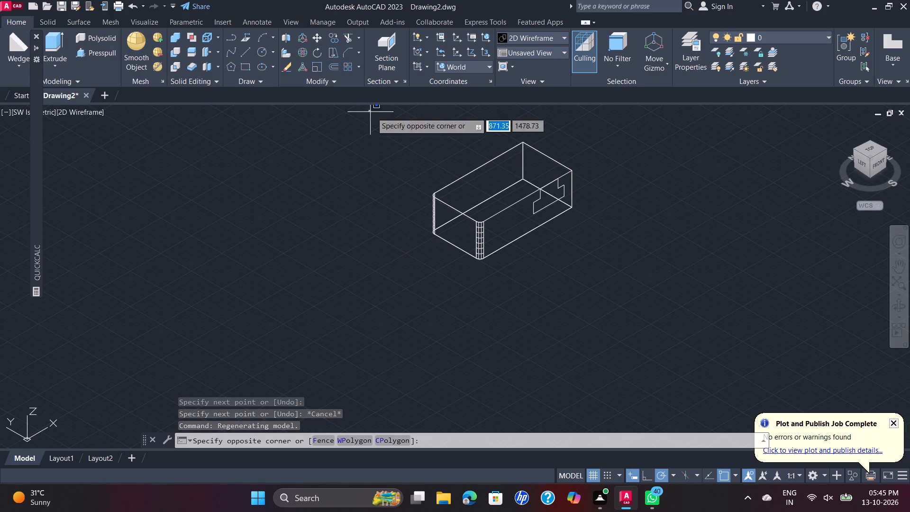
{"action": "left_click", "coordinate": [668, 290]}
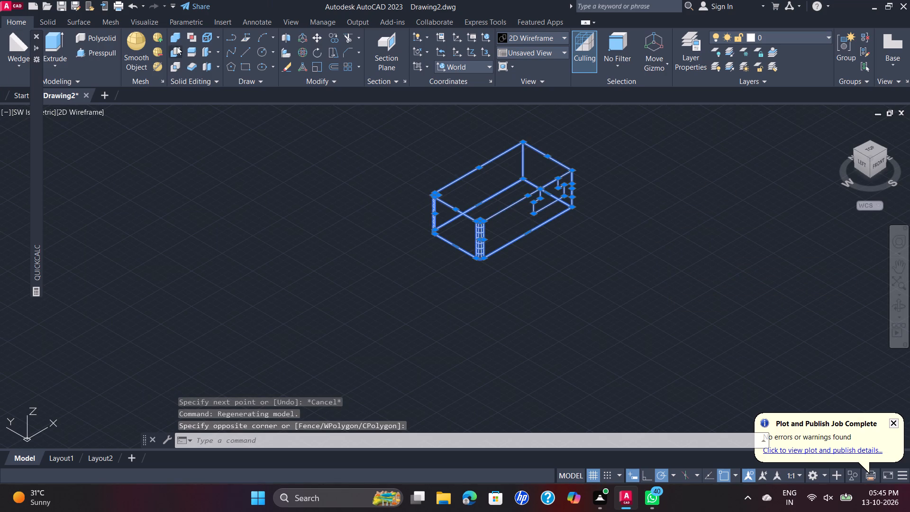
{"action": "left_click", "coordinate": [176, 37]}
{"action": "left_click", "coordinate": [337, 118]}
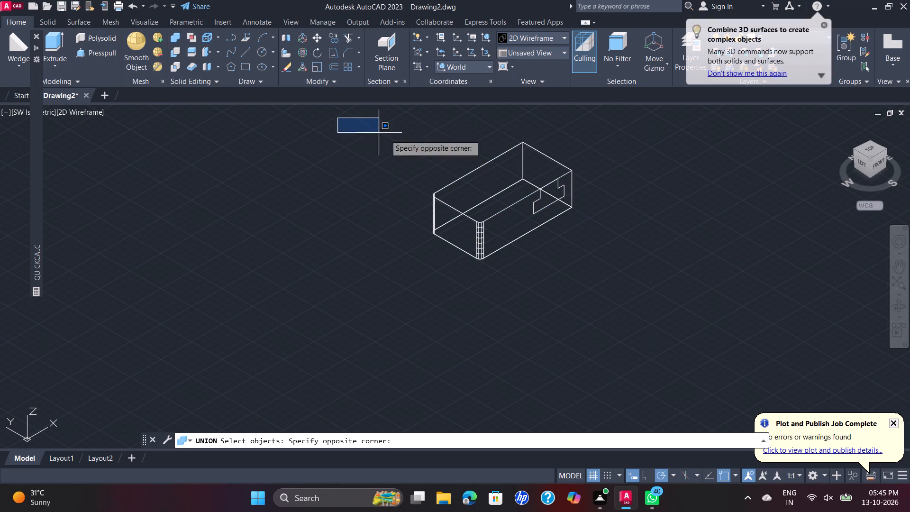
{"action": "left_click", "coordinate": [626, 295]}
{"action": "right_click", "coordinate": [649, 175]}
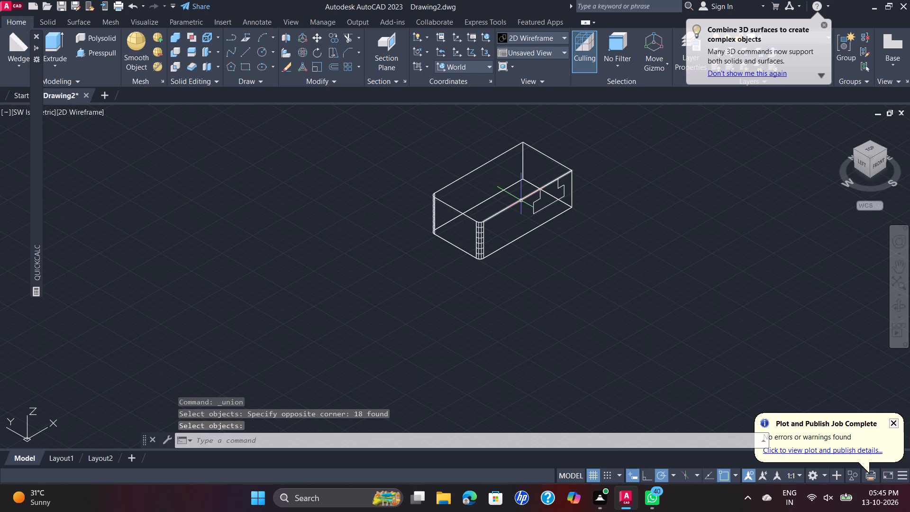
Delete the block's four top edge lines, the end face near the slot profile, and the rounded corner surfaces.
{"action": "scroll", "coordinate": [519, 200], "scroll_direction": "up", "scroll_amount": 2}
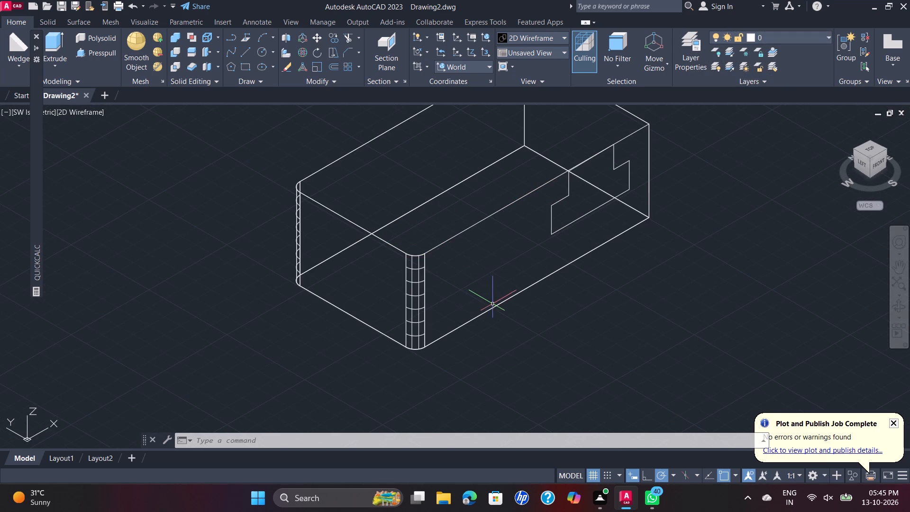
{"action": "left_click", "coordinate": [468, 229]}
{"action": "left_click", "coordinate": [384, 240]}
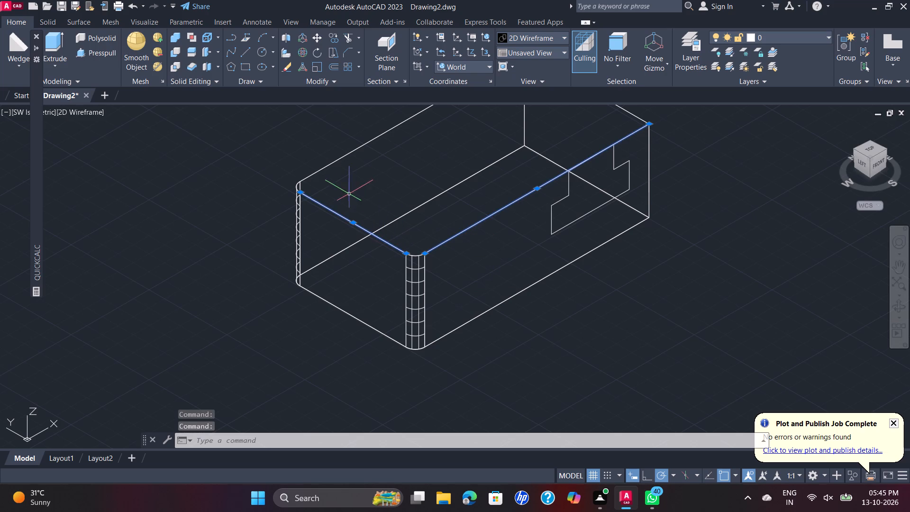
{"action": "left_click", "coordinate": [332, 162]}
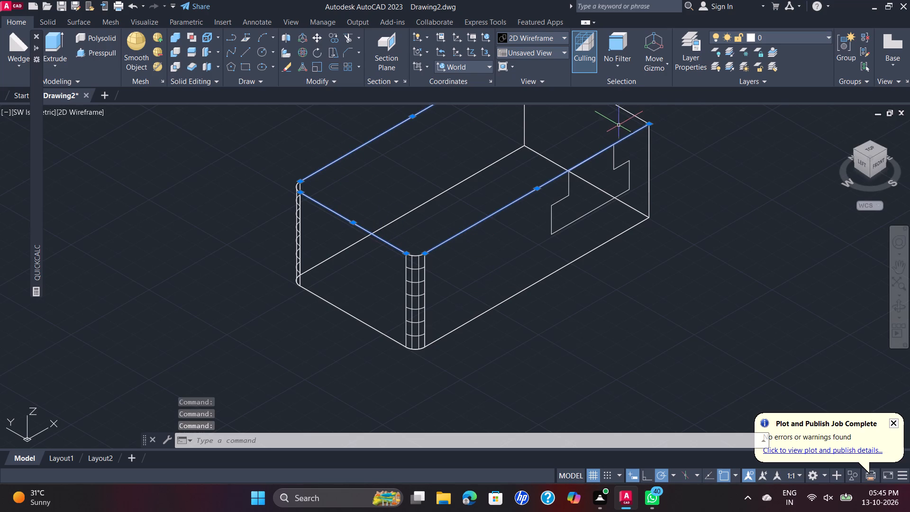
{"action": "left_click", "coordinate": [637, 117]}
{"action": "left_click", "coordinate": [647, 162]}
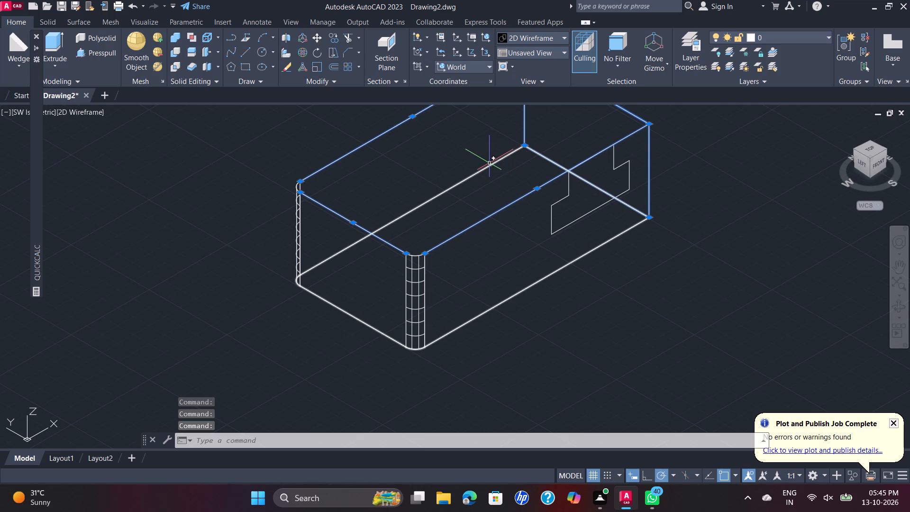
{"action": "scroll", "coordinate": [496, 164], "scroll_direction": "down", "scroll_amount": 1}
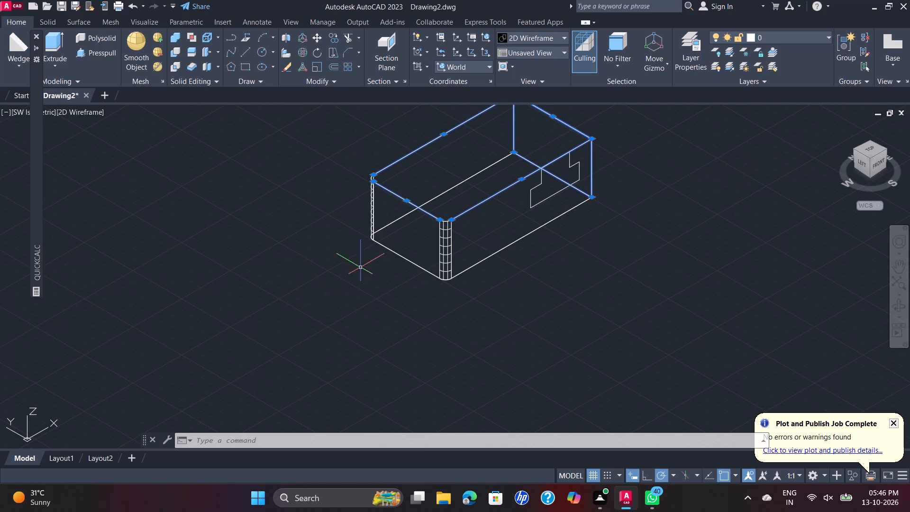
{"action": "left_click", "coordinate": [445, 242]}
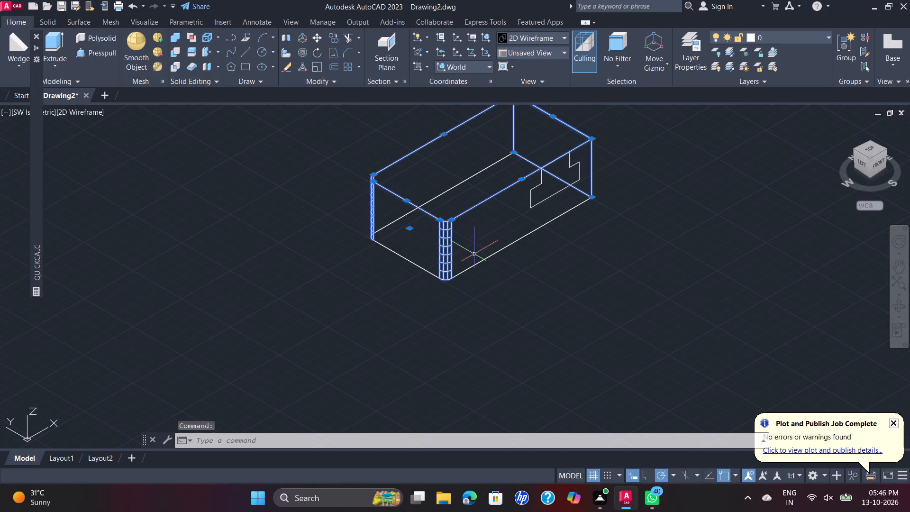
{"action": "key", "text": "Delete"}
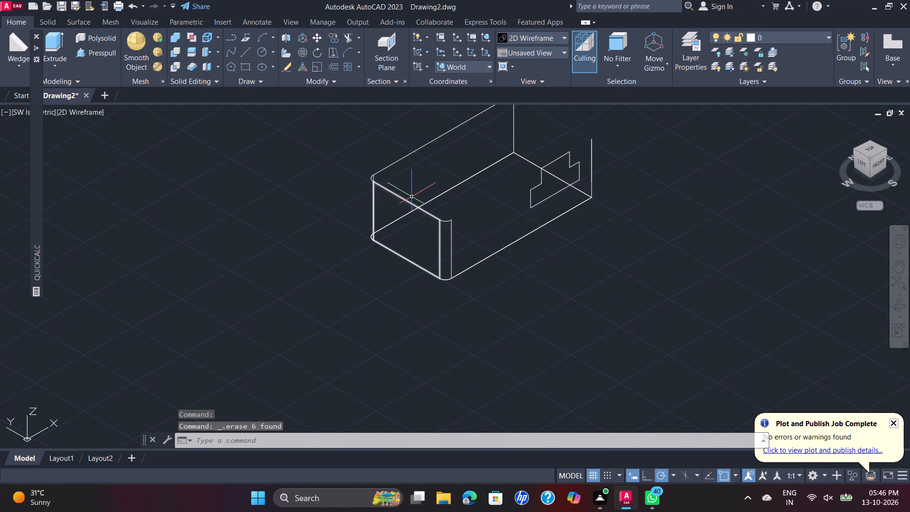
Delete the block's remaining side and end faces, vertical edge lines and top corner arcs, keeping only the base outline and slot profile.
{"action": "left_click", "coordinate": [468, 121]}
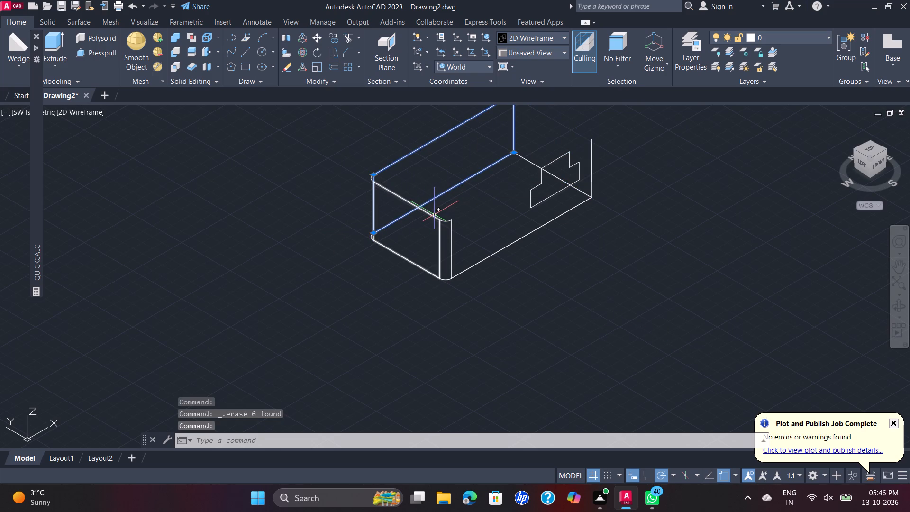
{"action": "left_click", "coordinate": [434, 215]}
{"action": "left_click", "coordinate": [451, 257]}
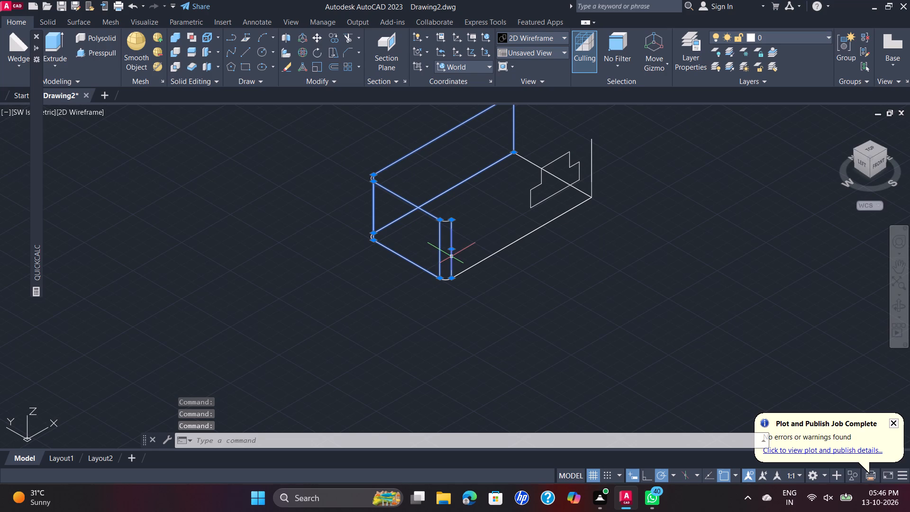
{"action": "left_click", "coordinate": [446, 221]}
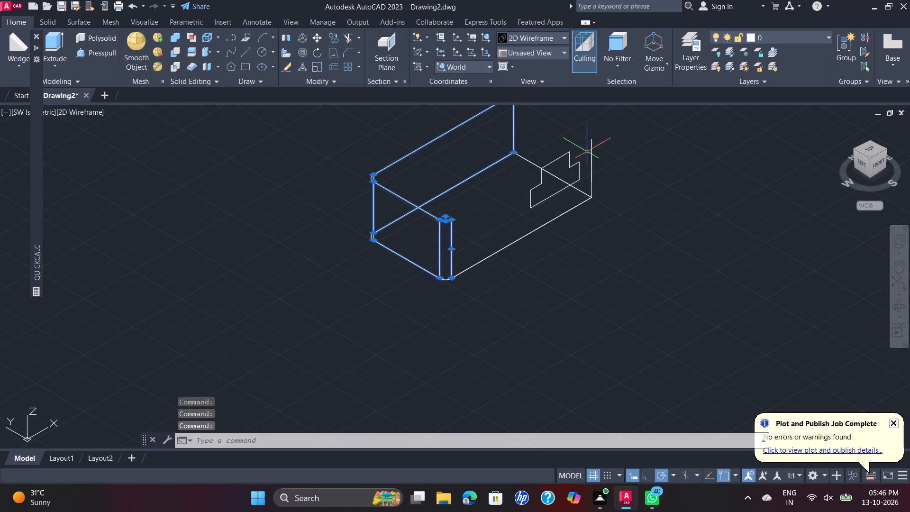
{"action": "left_click", "coordinate": [590, 144]}
{"action": "key", "text": "Delete"}
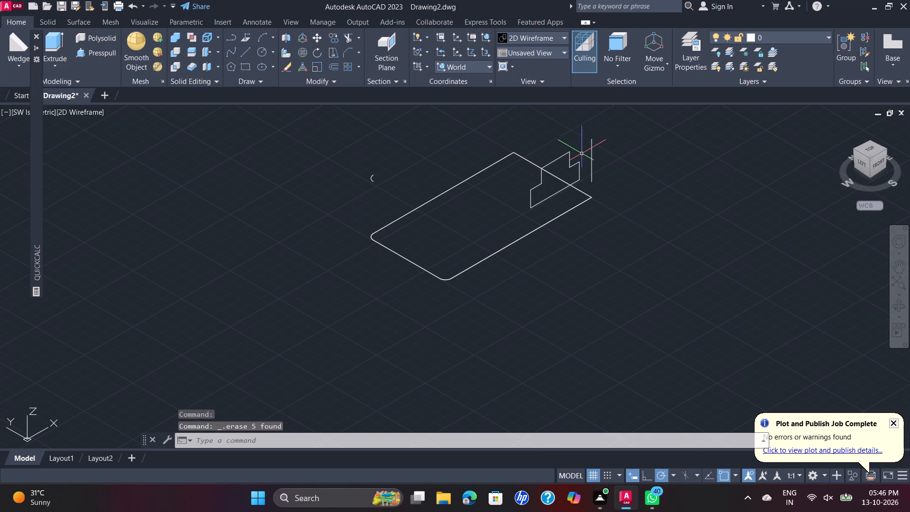
{"action": "left_click", "coordinate": [591, 151]}
{"action": "key", "text": "Delete"}
{"action": "left_click", "coordinate": [370, 180]}
{"action": "key", "text": "Delete"}
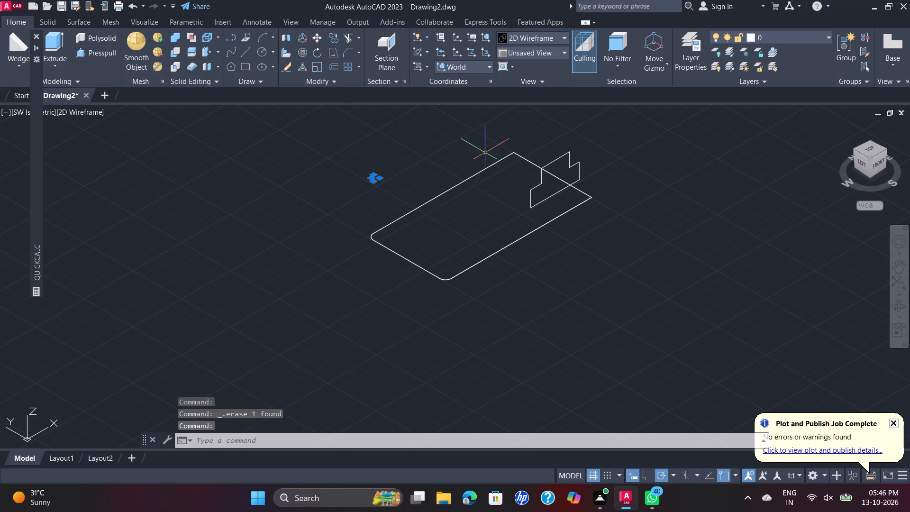
{"action": "key", "text": "Delete"}
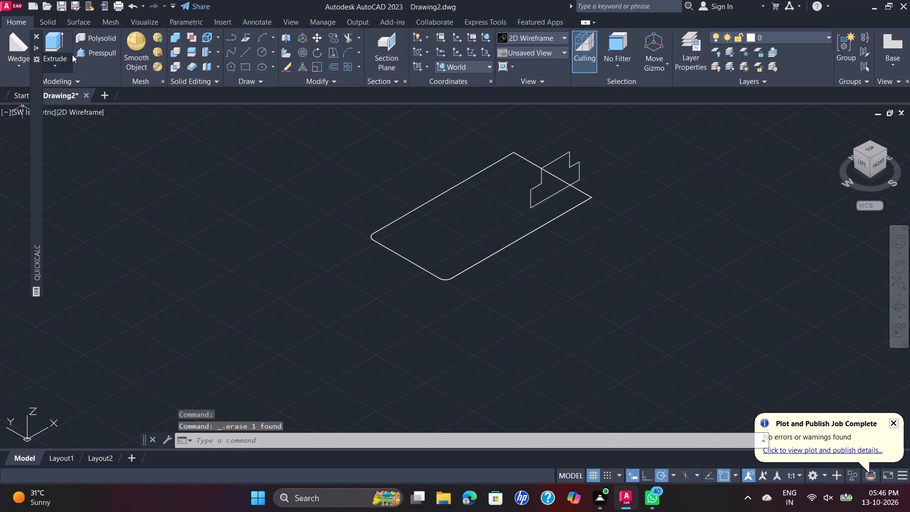
Press-pull the block's rounded base outline upward to a height of 52 mm.
{"action": "left_click", "coordinate": [81, 52]}
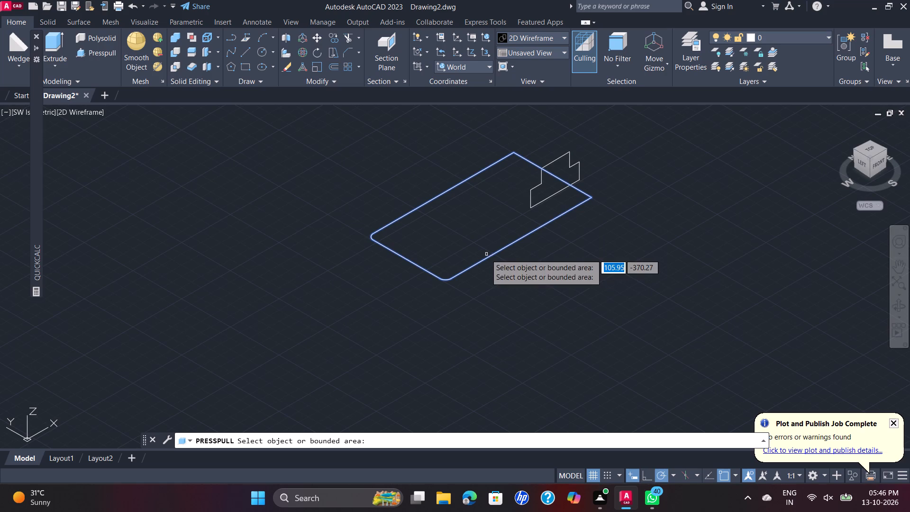
{"action": "left_click", "coordinate": [486, 254]}
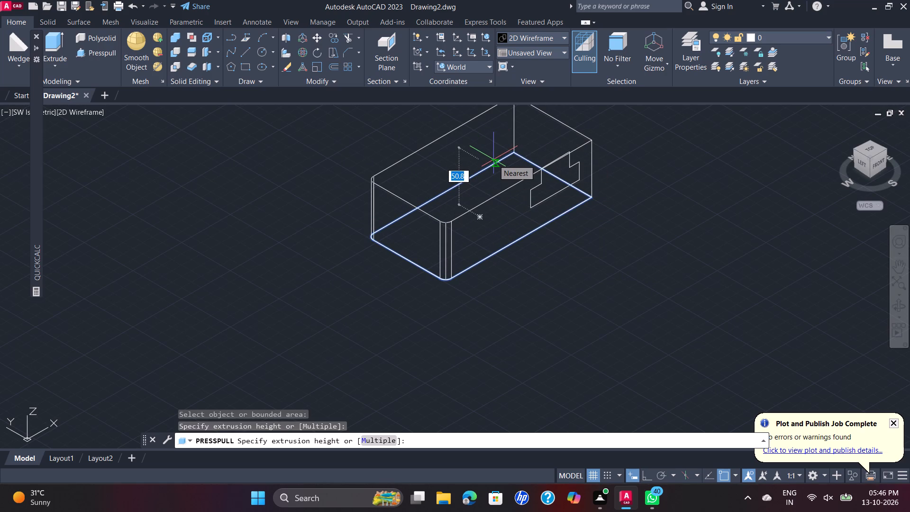
{"action": "key", "text": "2"}
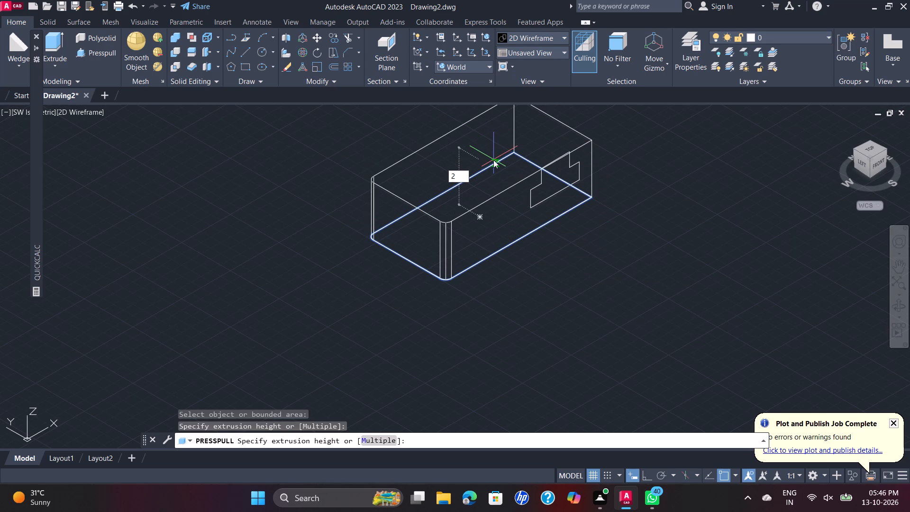
{"action": "key", "text": "BackSpace"}
{"action": "type", "text": "52"}
{"action": "key", "text": "Return"}
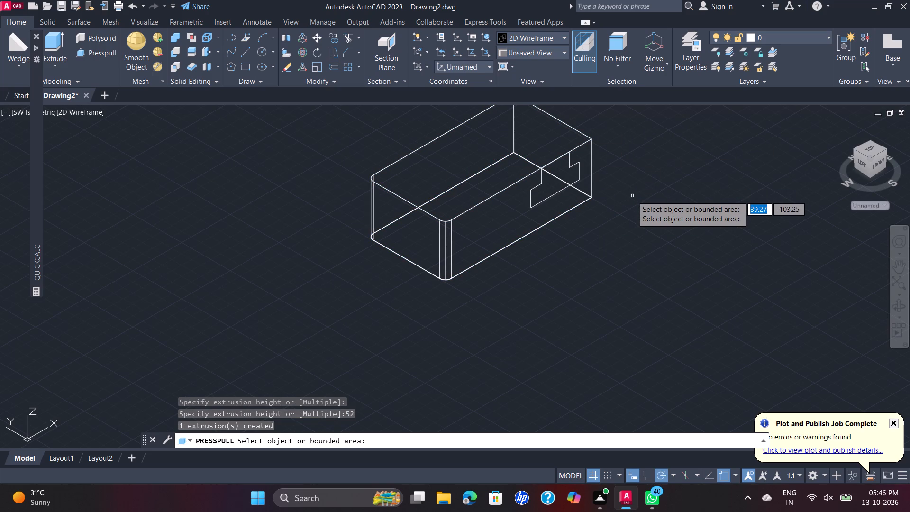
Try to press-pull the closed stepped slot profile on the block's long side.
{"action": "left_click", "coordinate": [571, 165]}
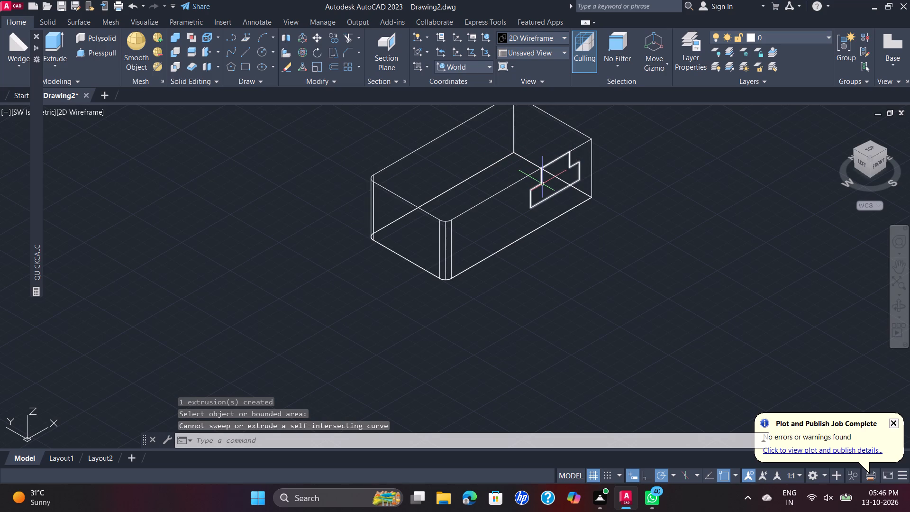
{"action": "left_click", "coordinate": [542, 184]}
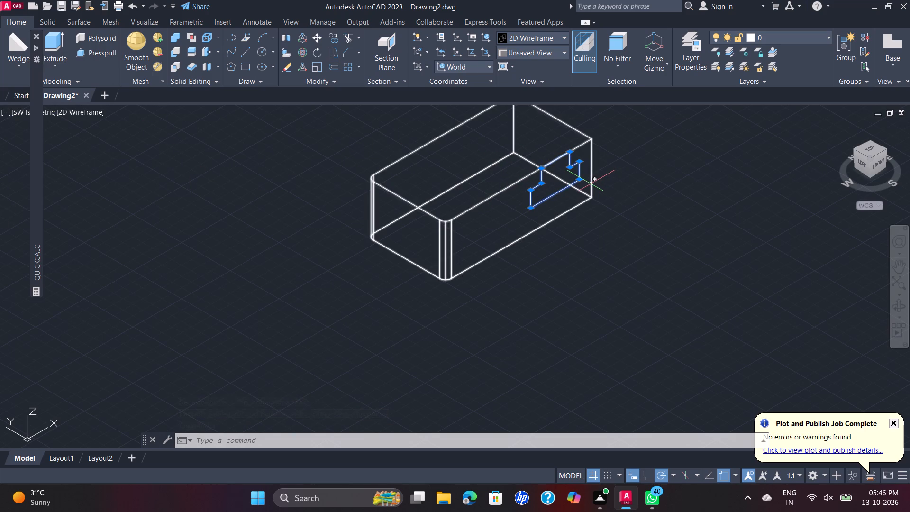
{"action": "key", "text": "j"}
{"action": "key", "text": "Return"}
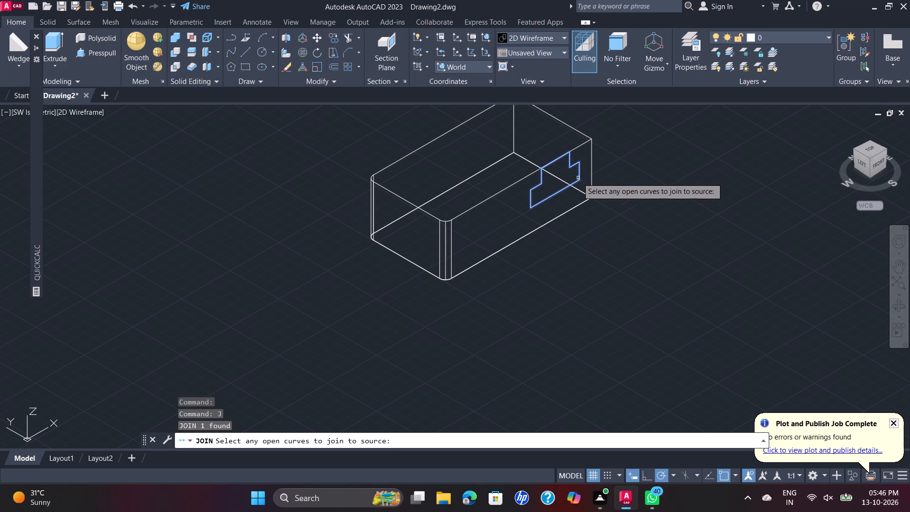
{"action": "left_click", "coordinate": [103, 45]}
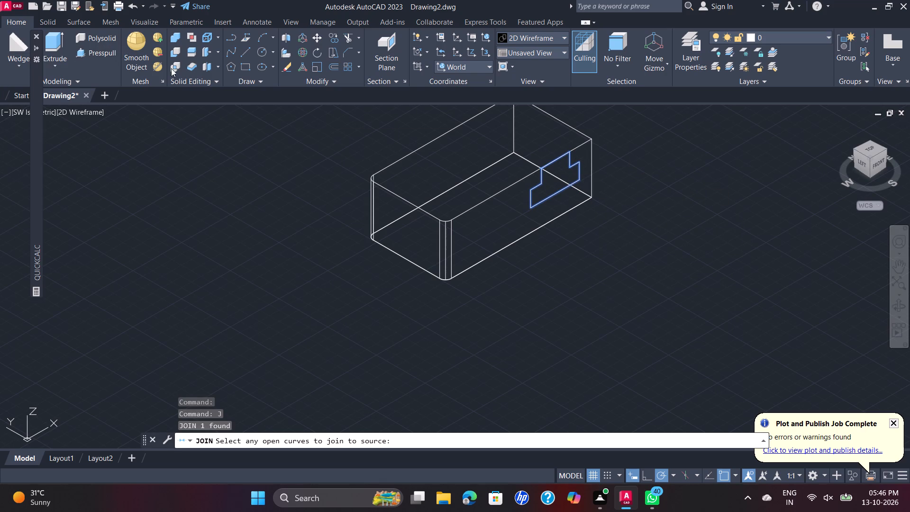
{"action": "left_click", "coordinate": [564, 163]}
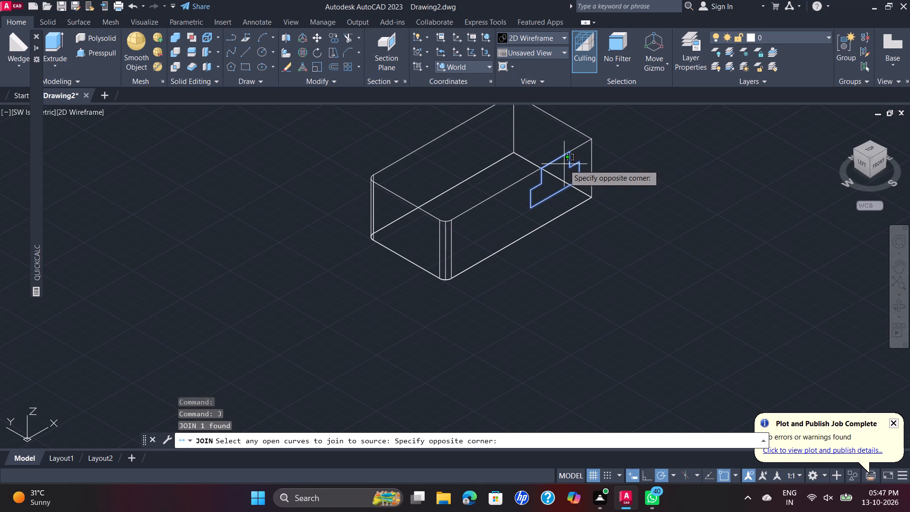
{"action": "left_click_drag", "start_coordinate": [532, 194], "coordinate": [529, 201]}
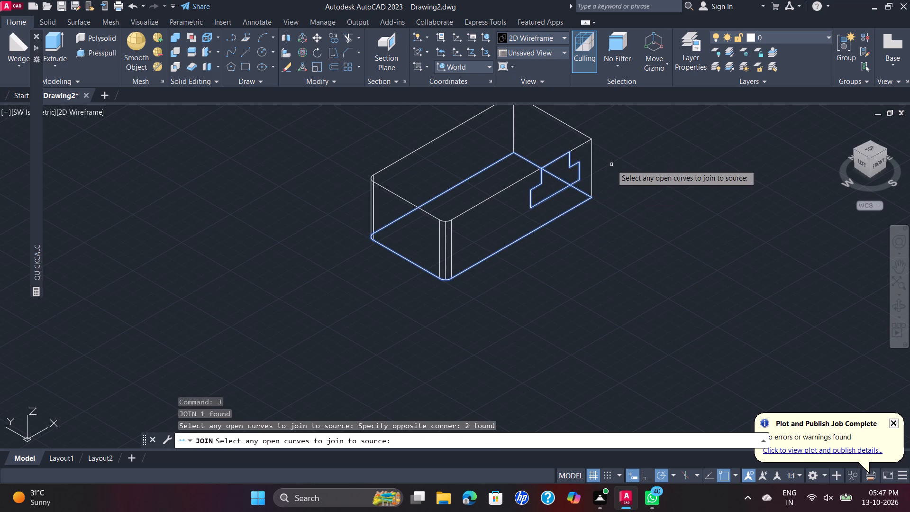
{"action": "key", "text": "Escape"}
Inspect the rebuilt block in the Shades of Gray visual style, and return to 2D Wireframe.
{"action": "scroll", "coordinate": [605, 158], "scroll_direction": "up", "scroll_amount": 1}
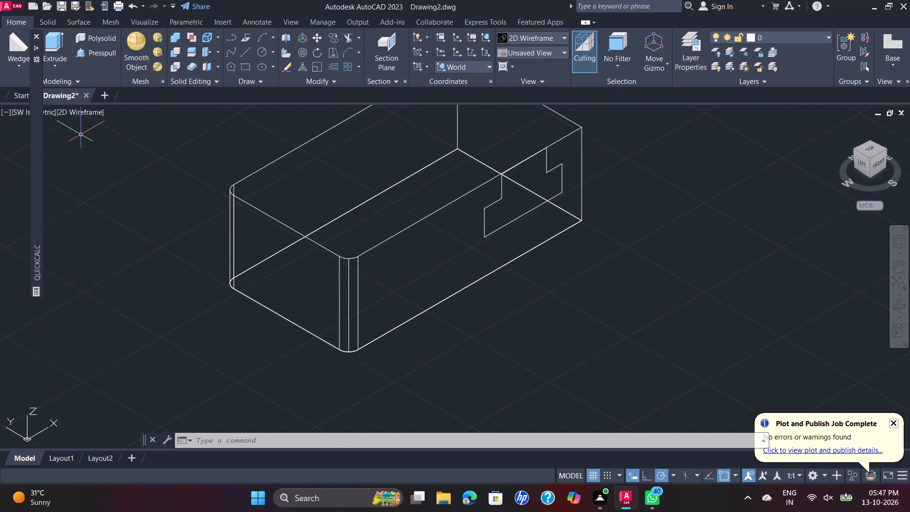
{"action": "left_click", "coordinate": [59, 116]}
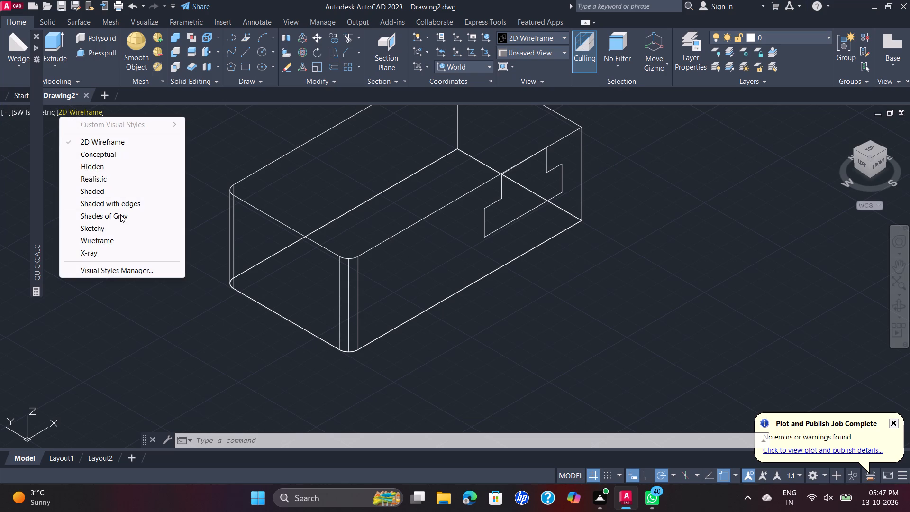
{"action": "left_click", "coordinate": [120, 214]}
{"action": "scroll", "coordinate": [455, 200], "scroll_direction": "up", "scroll_amount": 1}
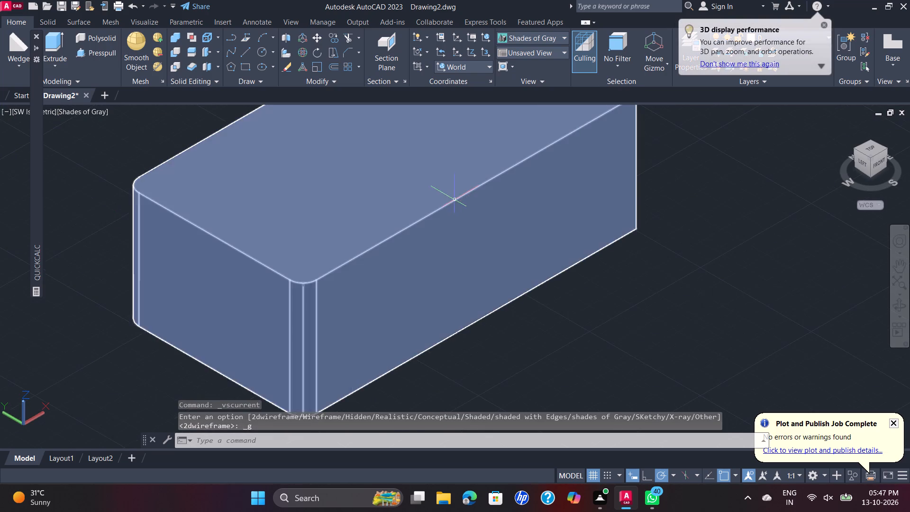
{"action": "scroll", "coordinate": [458, 195], "scroll_direction": "up", "scroll_amount": 1}
{"action": "scroll", "coordinate": [458, 194], "scroll_direction": "down", "scroll_amount": 2}
{"action": "middle_click_drag", "start_coordinate": [453, 193], "coordinate": [435, 233]}
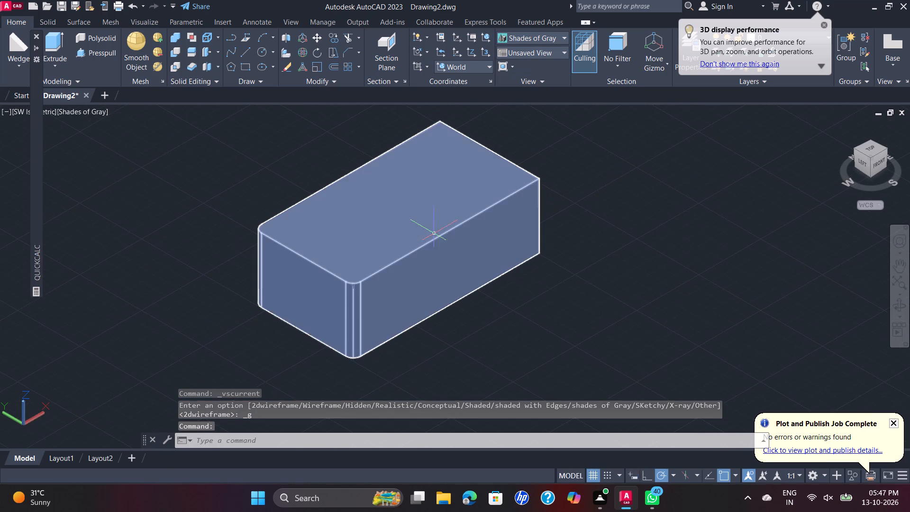
{"action": "scroll", "coordinate": [454, 200], "scroll_direction": "up", "scroll_amount": 1}
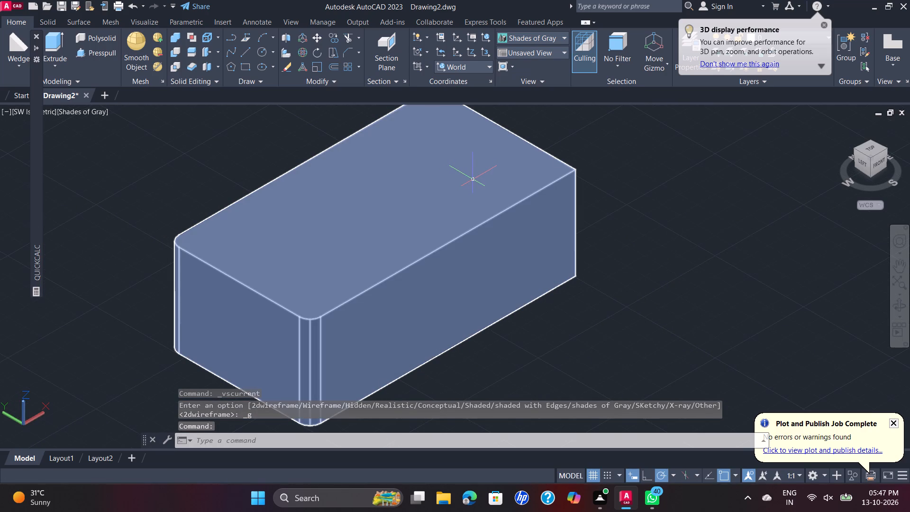
{"action": "left_click", "coordinate": [69, 114]}
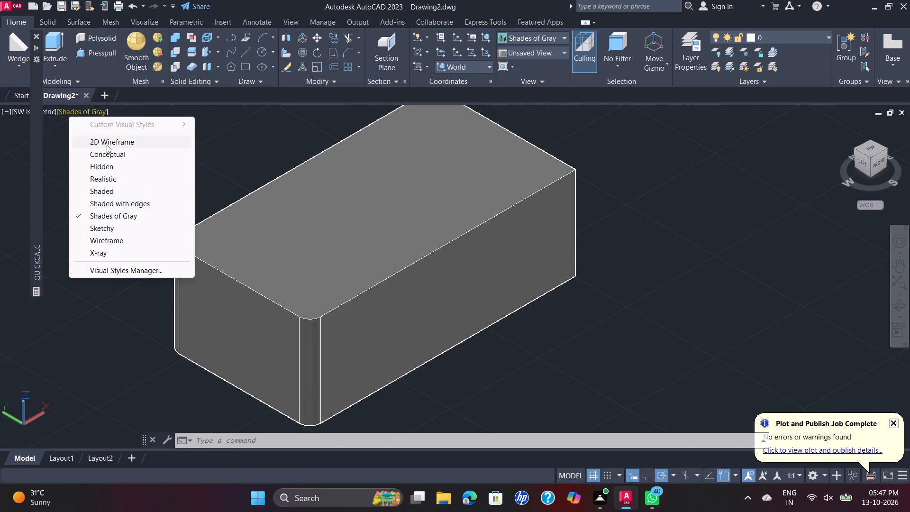
{"action": "left_click", "coordinate": [106, 145]}
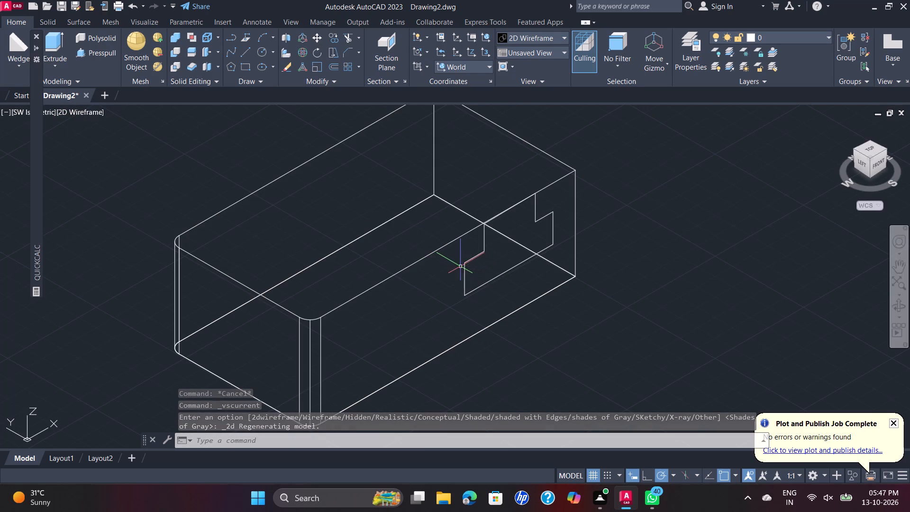
Move the stepped slot profile by its inner step corner into the empty space beyond the block's square-cornered end.
{"action": "left_click", "coordinate": [460, 266]}
{"action": "left_click", "coordinate": [472, 255]}
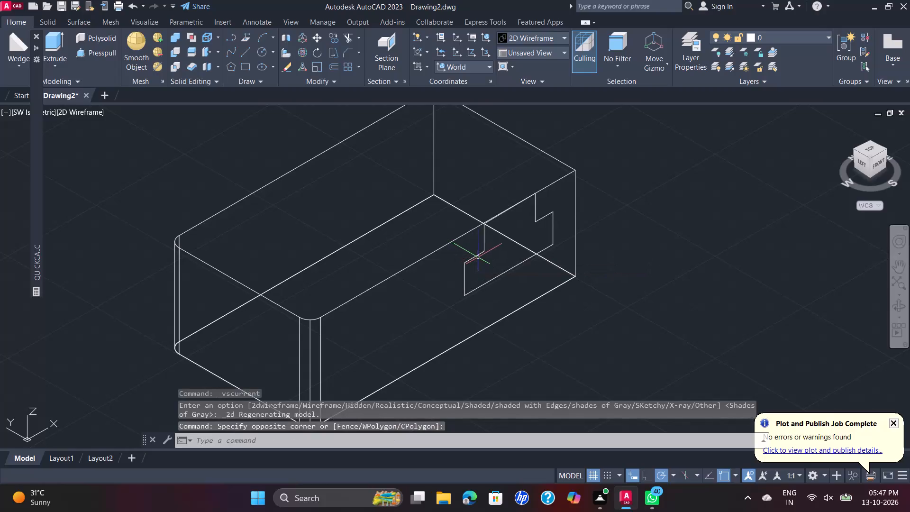
{"action": "left_click", "coordinate": [476, 257]}
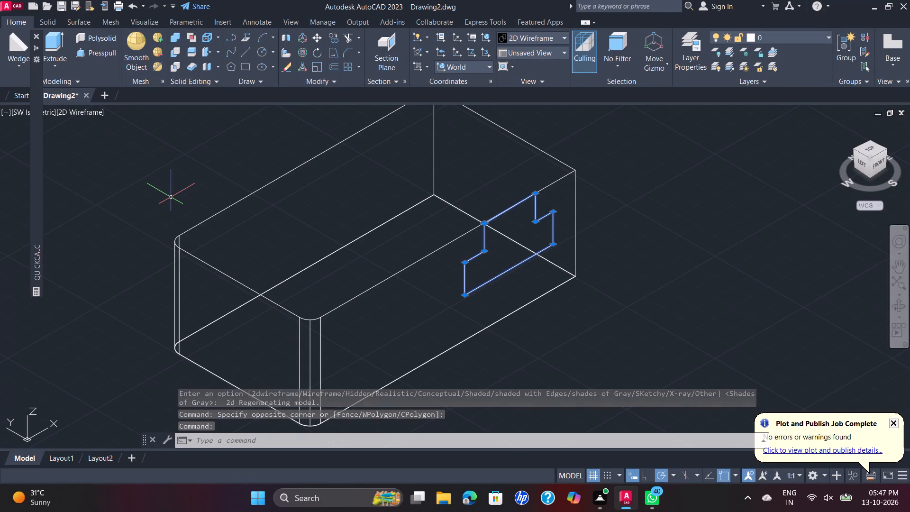
{"action": "key", "text": "m"}
{"action": "key", "text": "Return"}
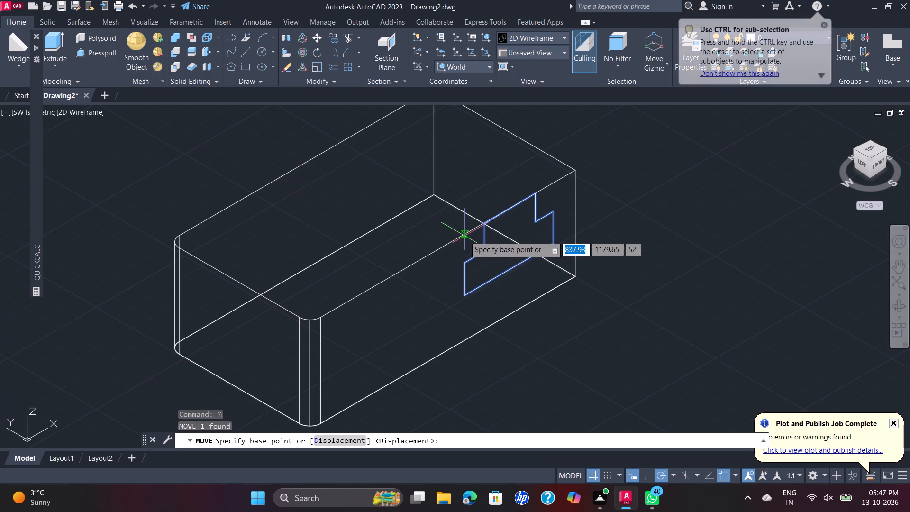
{"action": "left_click", "coordinate": [537, 222]}
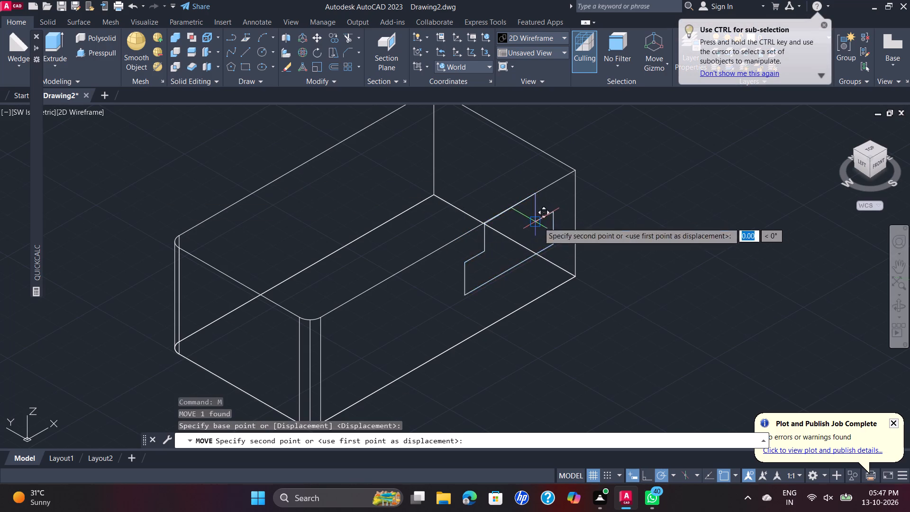
{"action": "left_click", "coordinate": [754, 191]}
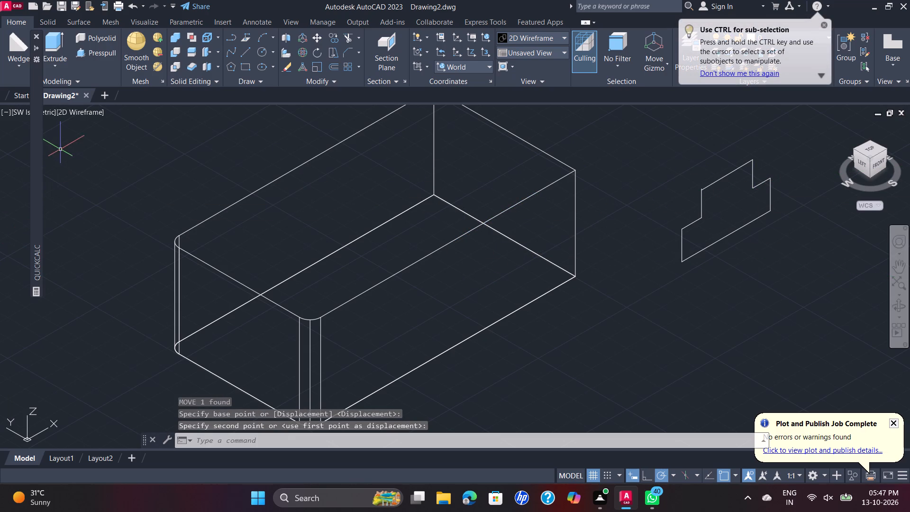
Set the visual style to Shades of Gray.
{"action": "left_click", "coordinate": [62, 114]}
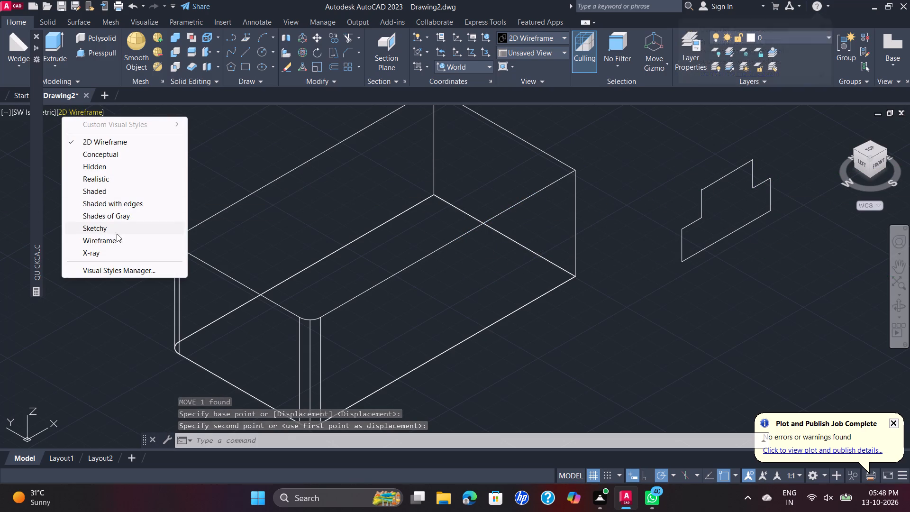
{"action": "left_click", "coordinate": [134, 211]}
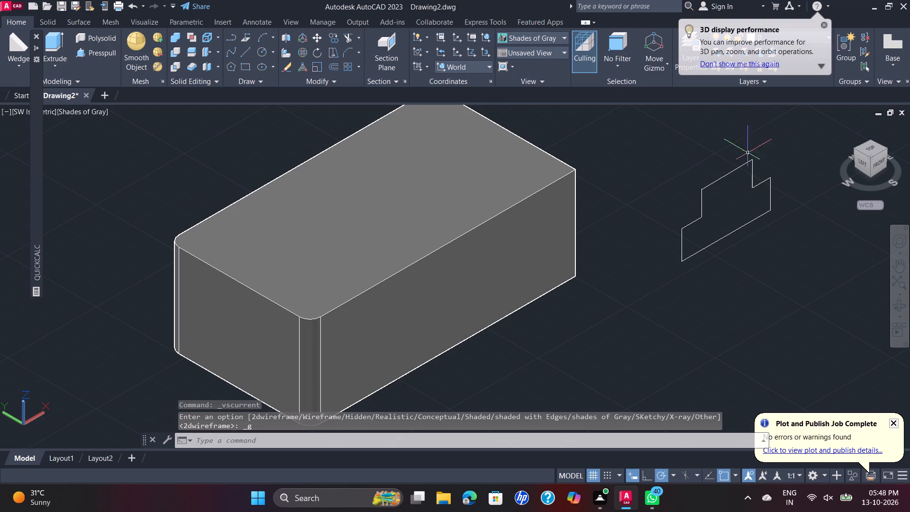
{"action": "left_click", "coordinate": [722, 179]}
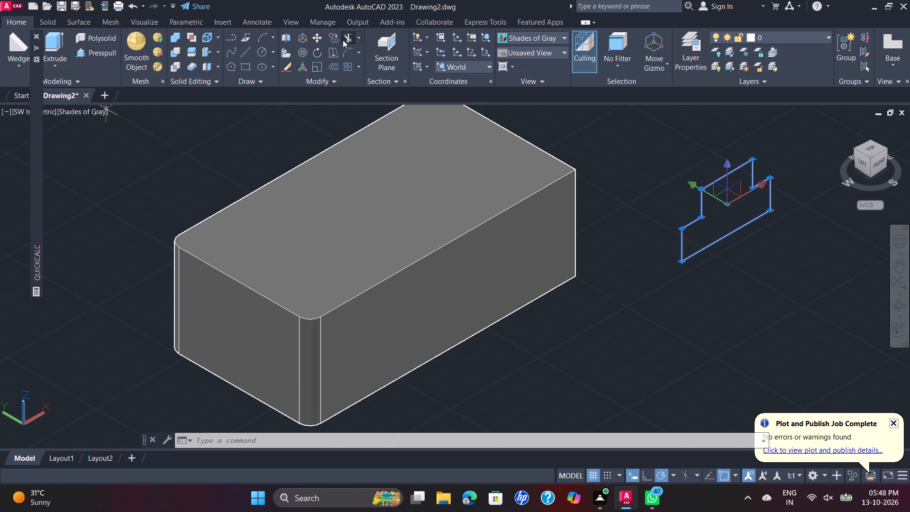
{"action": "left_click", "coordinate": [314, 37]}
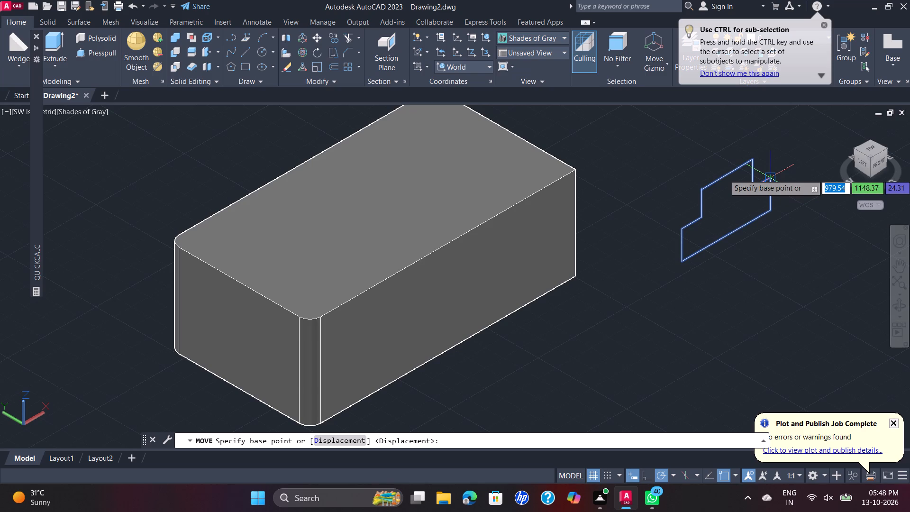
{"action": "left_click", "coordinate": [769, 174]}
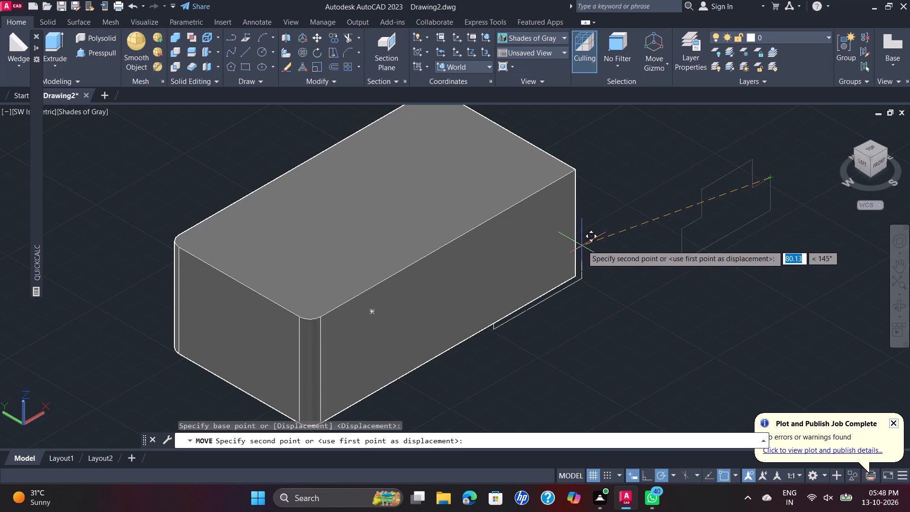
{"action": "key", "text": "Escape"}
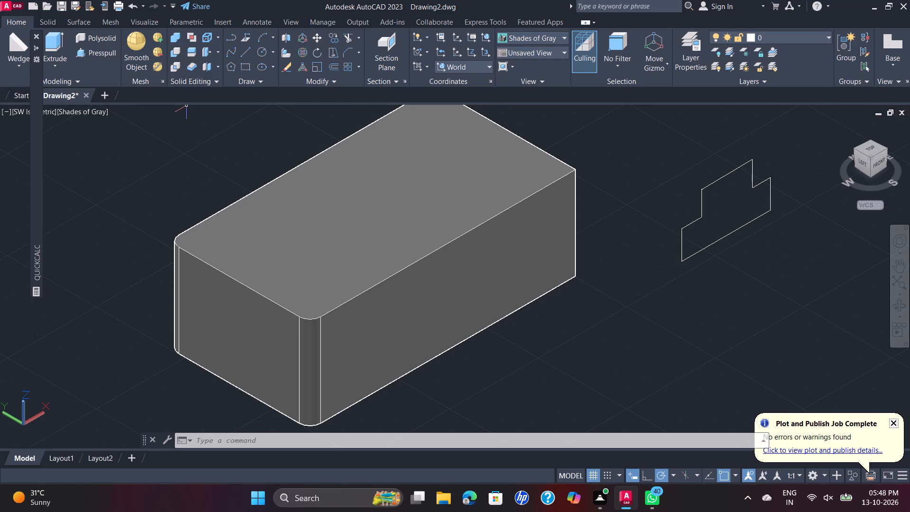
Draw a 30 mm guide line across the block's top face, inward from the midpoint of the rounded end's top edge.
{"action": "left_click", "coordinate": [248, 51]}
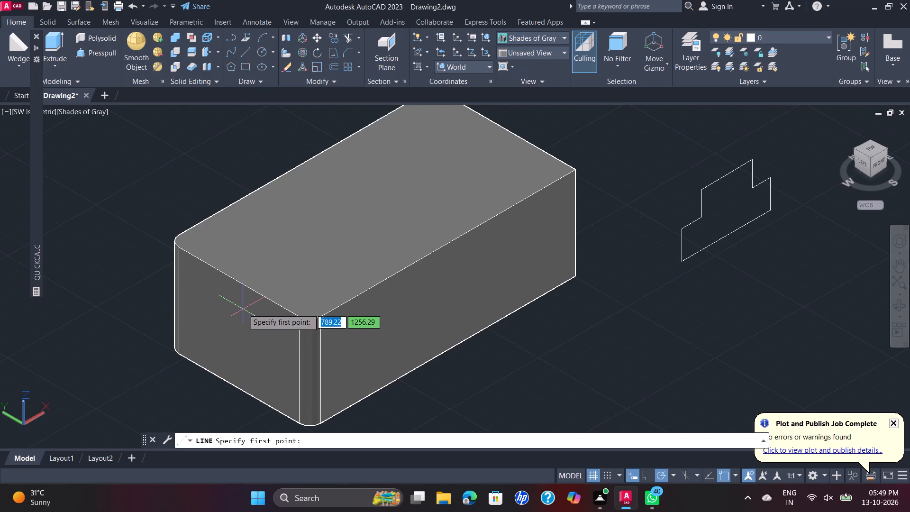
{"action": "left_click", "coordinate": [237, 283]}
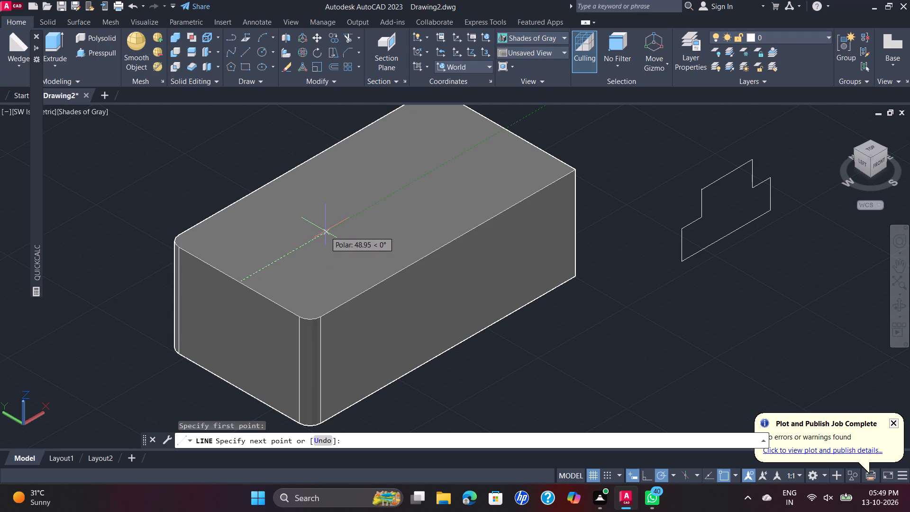
{"action": "type", "text": "30"}
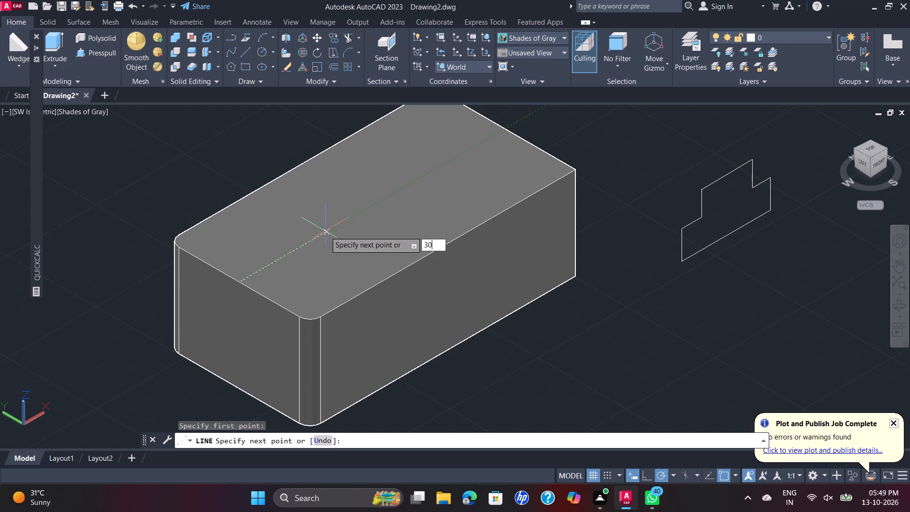
{"action": "key", "text": "Return"}
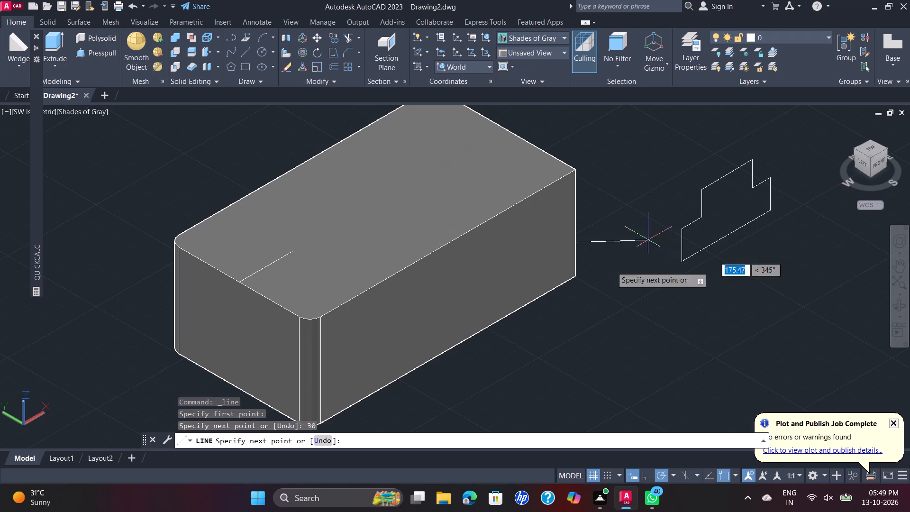
{"action": "key", "text": "Escape"}
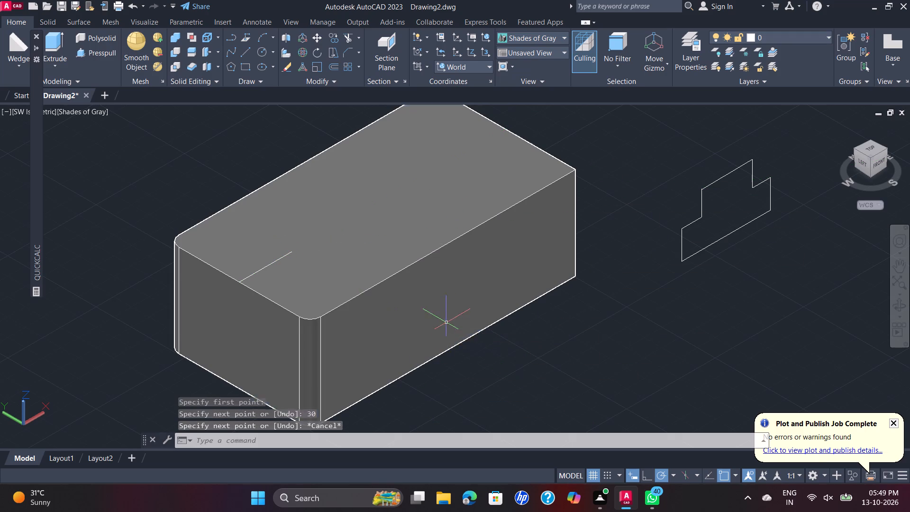
Draw a 20 mm diameter circle on the top face, centred on the inner end of the guide line.
{"action": "left_click", "coordinate": [263, 52]}
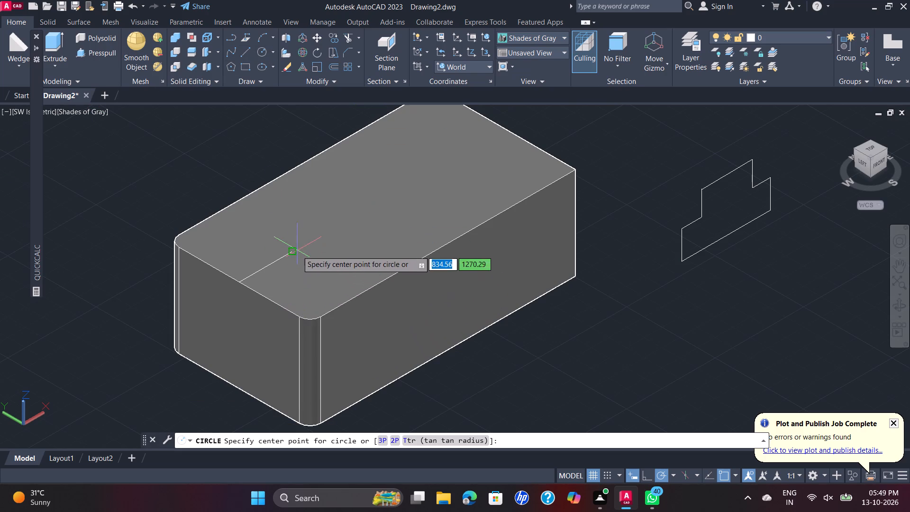
{"action": "left_click", "coordinate": [291, 251]}
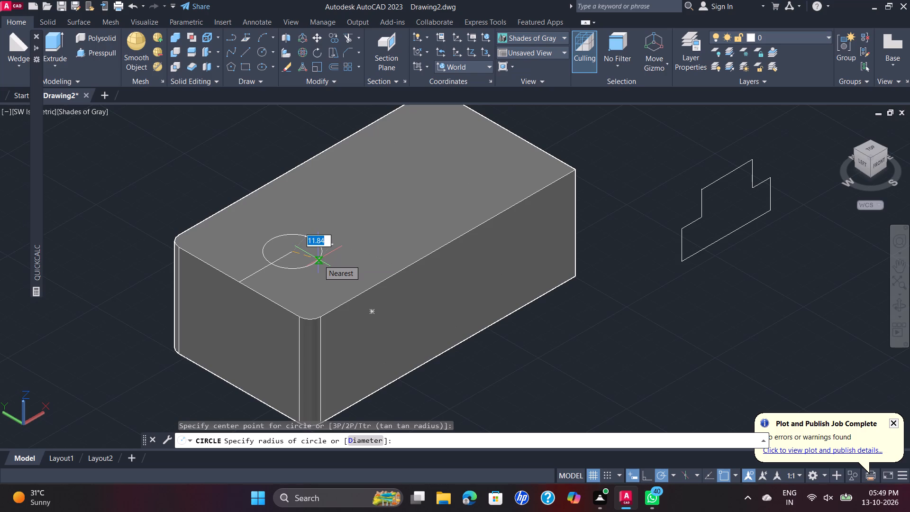
{"action": "key", "text": "d"}
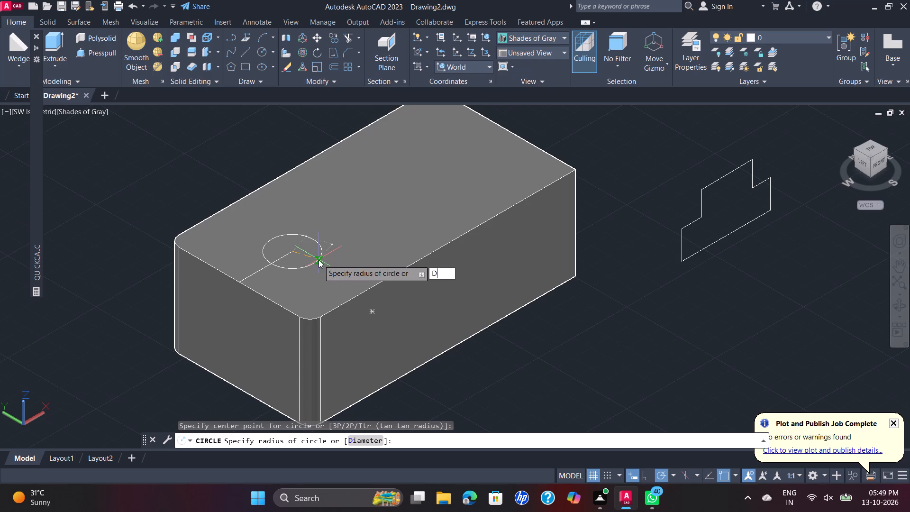
{"action": "key", "text": "Return"}
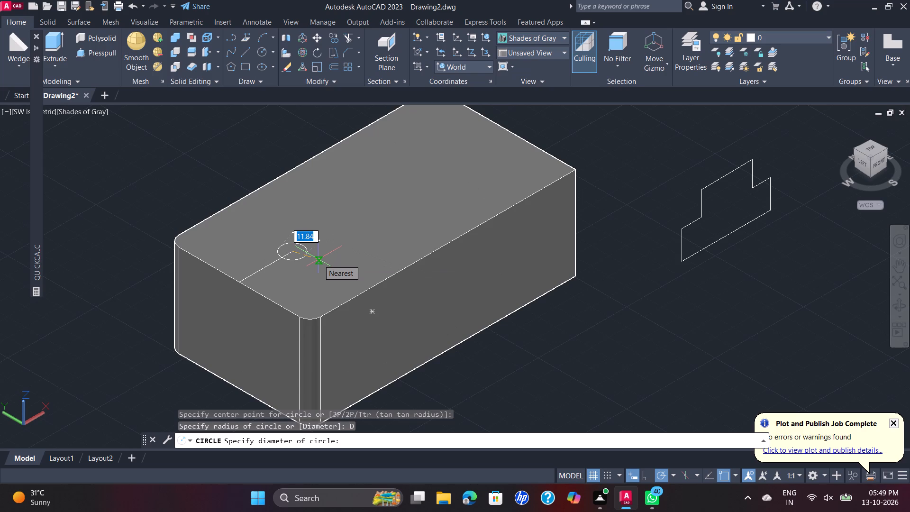
{"action": "type", "text": "20"}
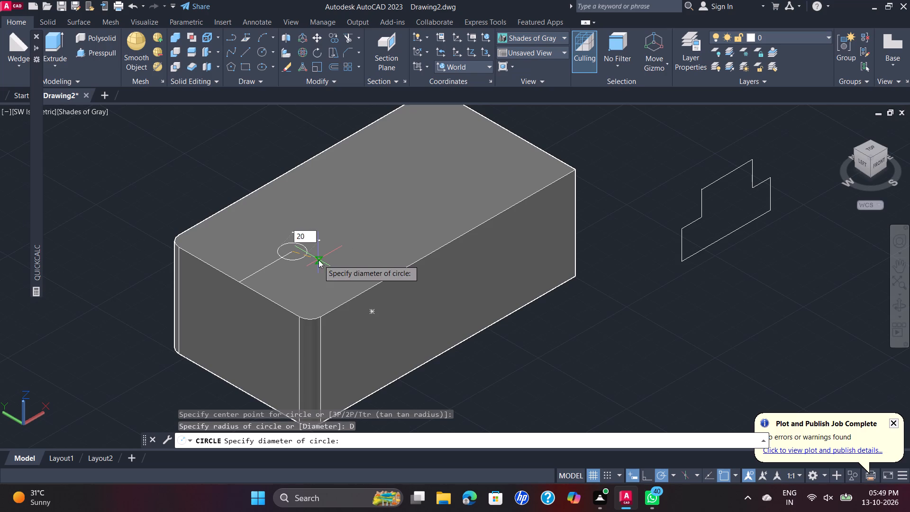
{"action": "key", "text": "Return"}
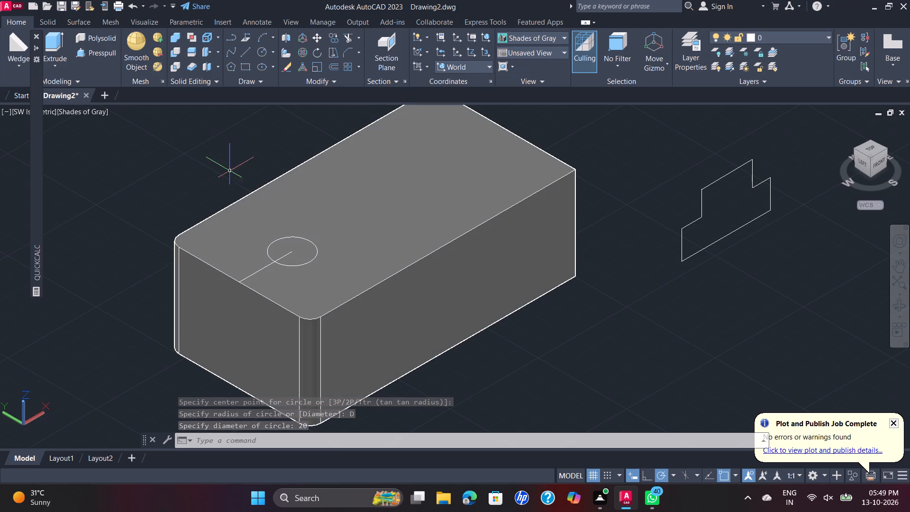
Delete the guide line that locates the circle on the top face.
{"action": "left_click", "coordinate": [264, 267]}
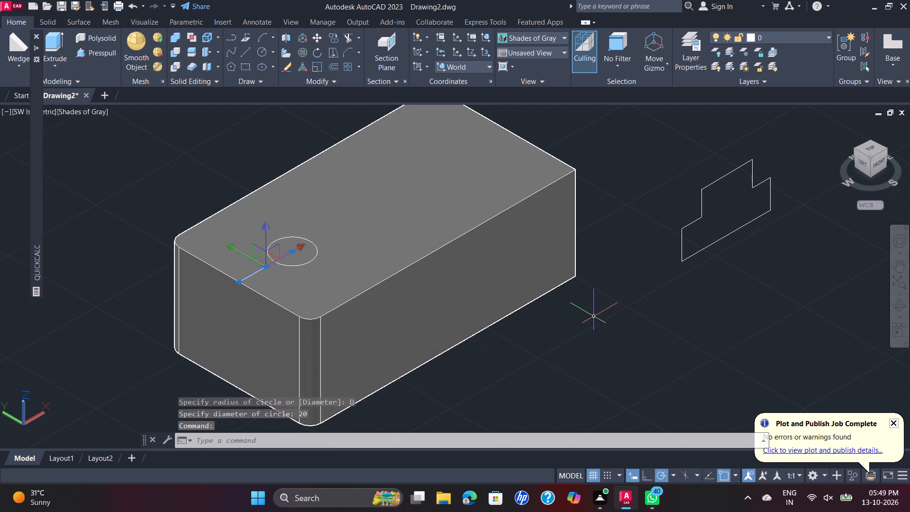
{"action": "key", "text": "Delete"}
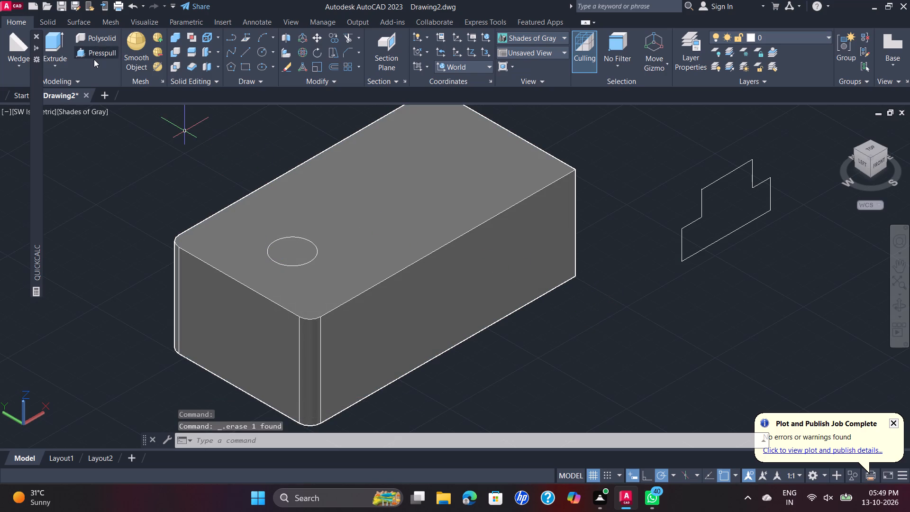
Press-pull the 20 mm circle 52 mm down through the block to cut a through hole.
{"action": "left_click", "coordinate": [99, 52]}
{"action": "left_click", "coordinate": [296, 257]}
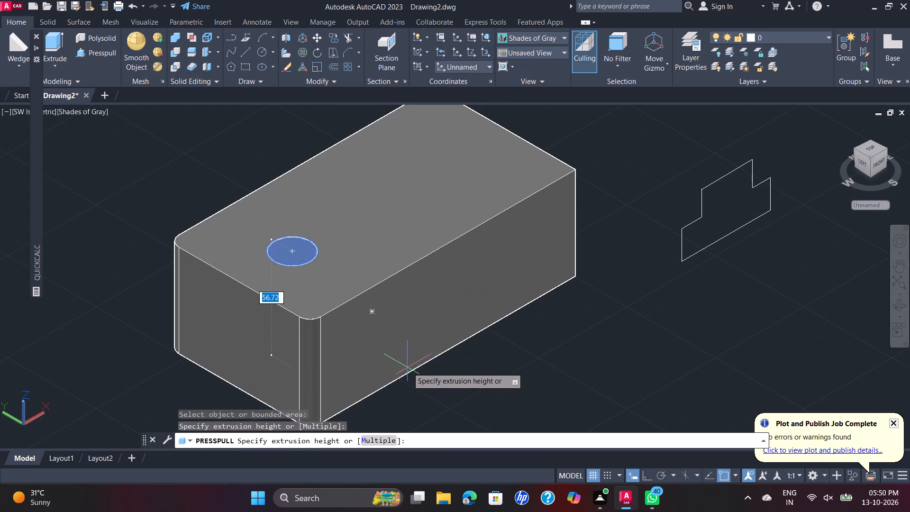
{"action": "middle_click_drag", "start_coordinate": [403, 359], "coordinate": [422, 289]}
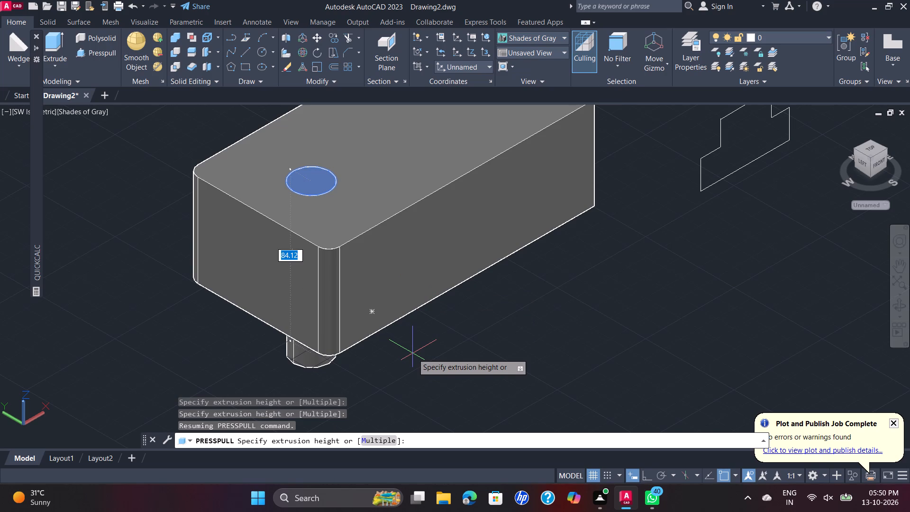
{"action": "type", "text": "52"}
{"action": "key", "text": "Return"}
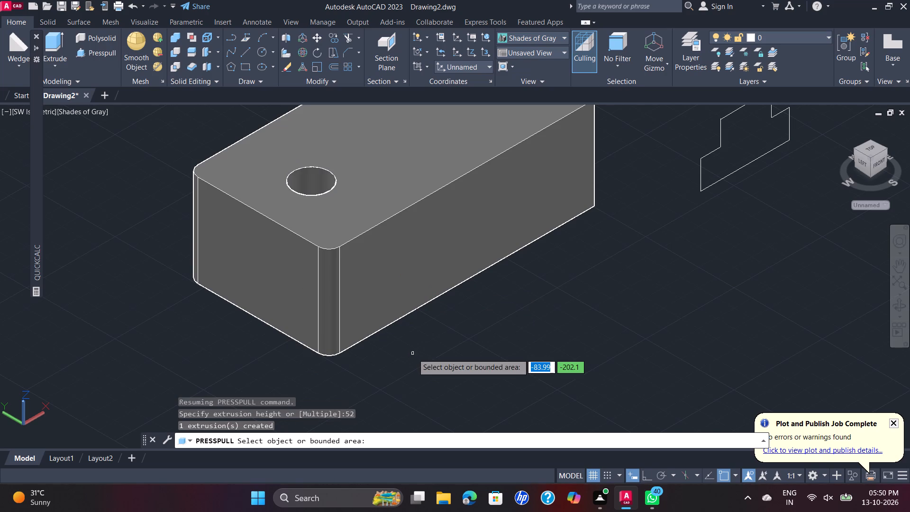
{"action": "scroll", "coordinate": [610, 83], "scroll_direction": "down", "scroll_amount": 1}
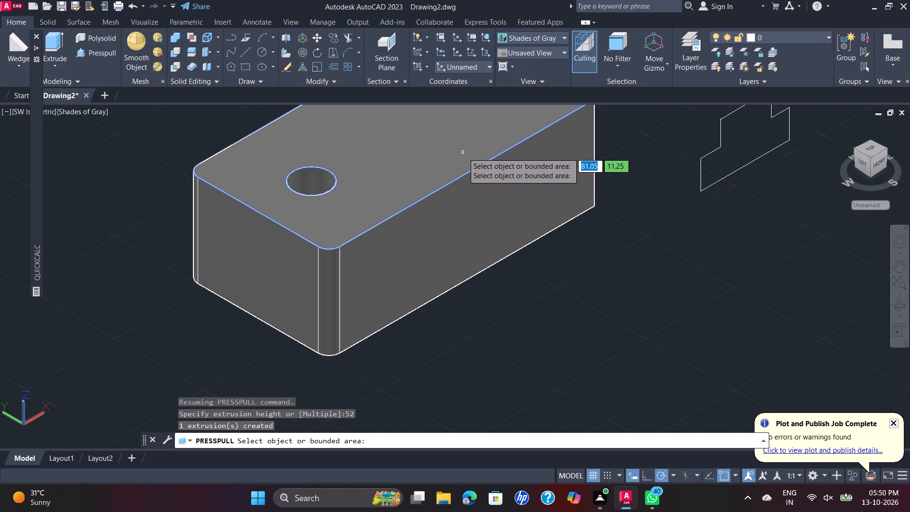
{"action": "middle_click_drag", "start_coordinate": [463, 153], "coordinate": [471, 222]}
{"action": "scroll", "coordinate": [471, 223], "scroll_direction": "down", "scroll_amount": 1}
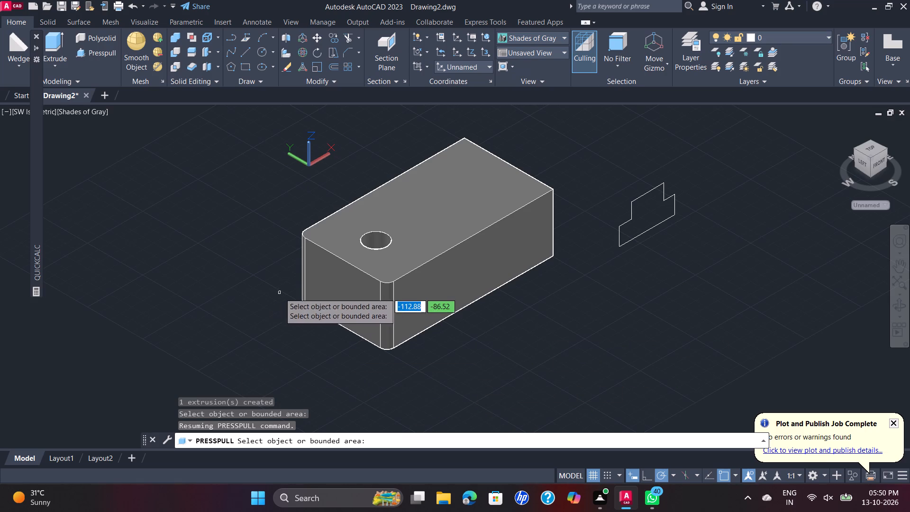
{"action": "key", "text": "Escape"}
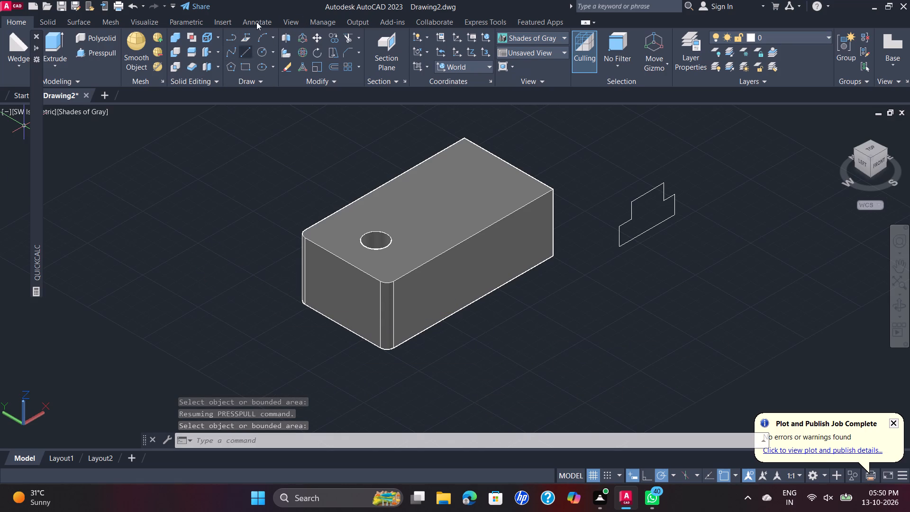
Draw stepped lines on the long side from the square end's bottom corner: 22 mm up, 20 mm inward, 16 mm up, 10 mm inward, up to the top edge.
{"action": "left_click", "coordinate": [240, 58]}
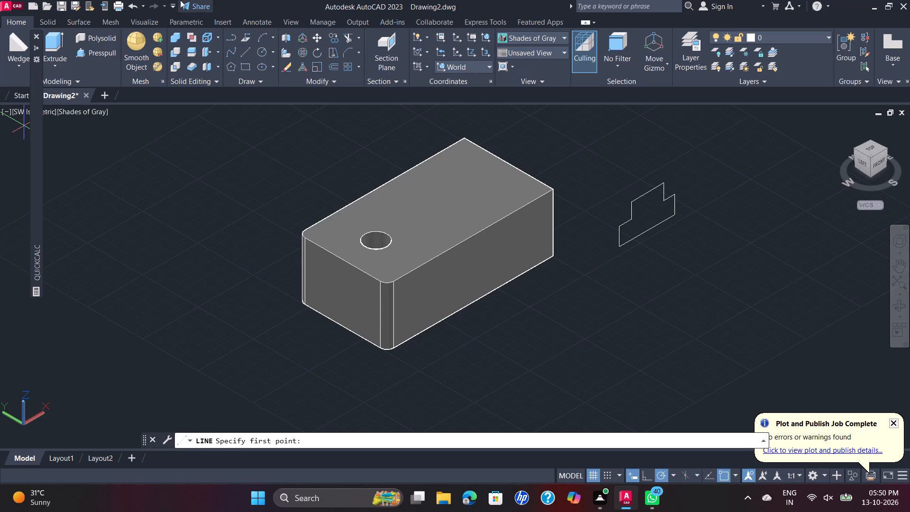
{"action": "left_click", "coordinate": [252, 55]}
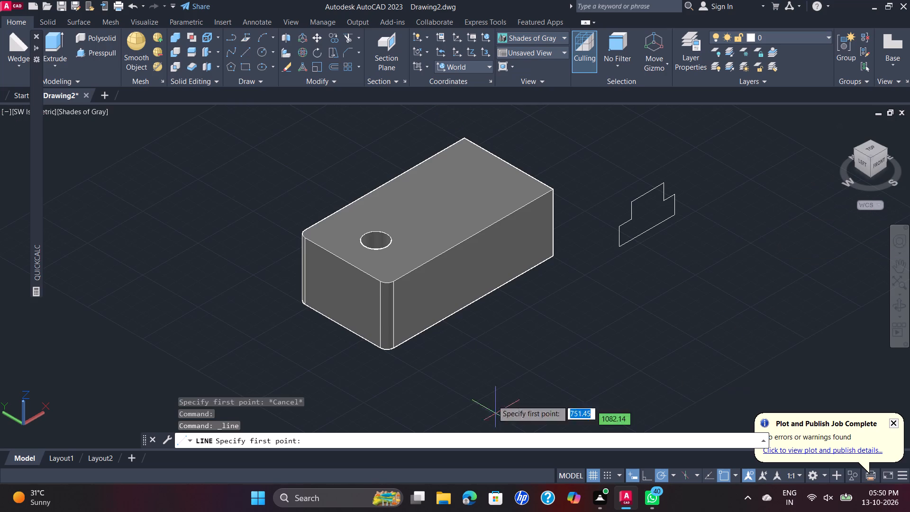
{"action": "left_click", "coordinate": [551, 258]}
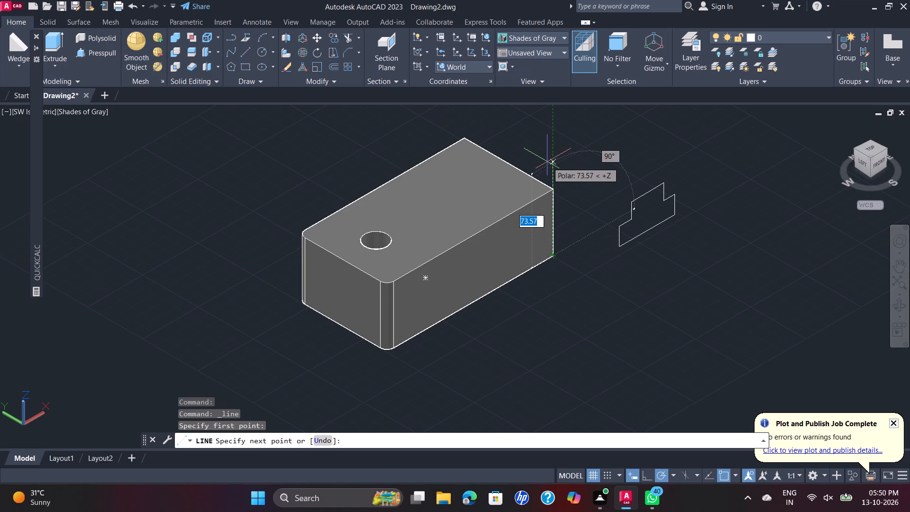
{"action": "type", "text": "22"}
{"action": "key", "text": "Return"}
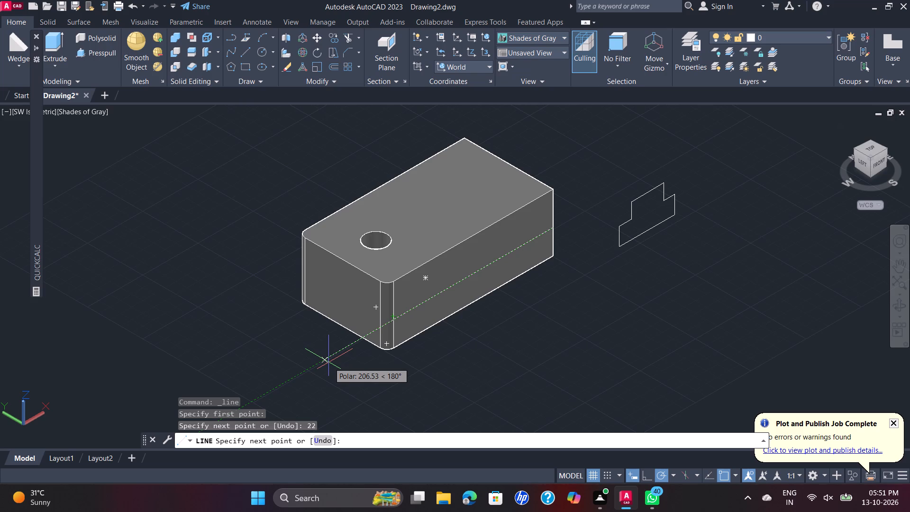
{"action": "type", "text": "20"}
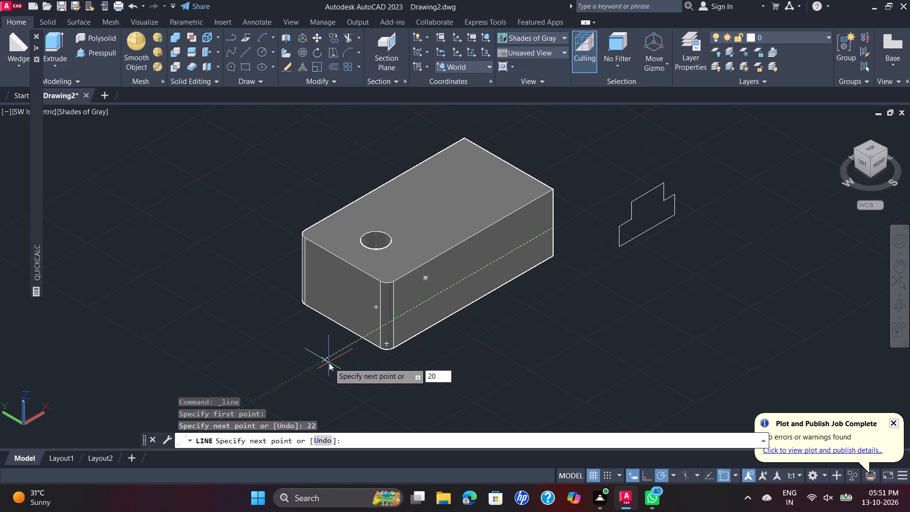
{"action": "key", "text": "Return"}
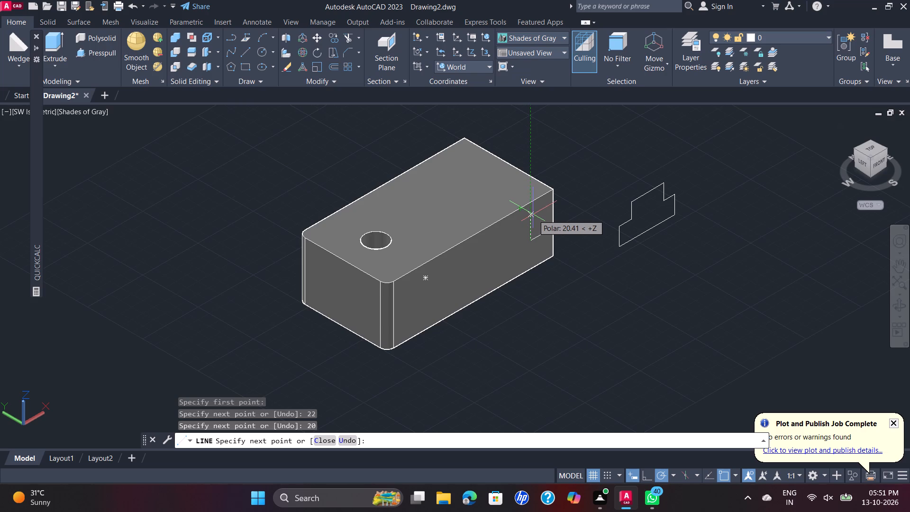
{"action": "type", "text": "16"}
{"action": "key", "text": "Return"}
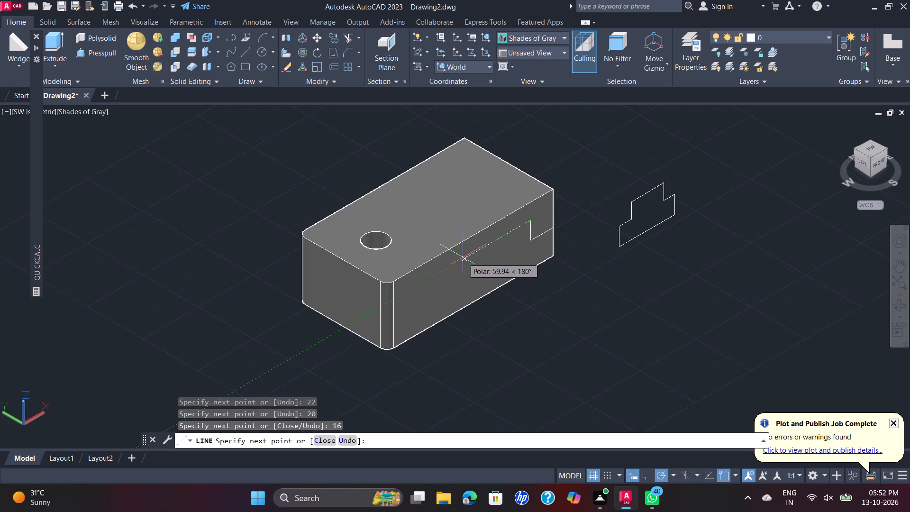
{"action": "type", "text": "10"}
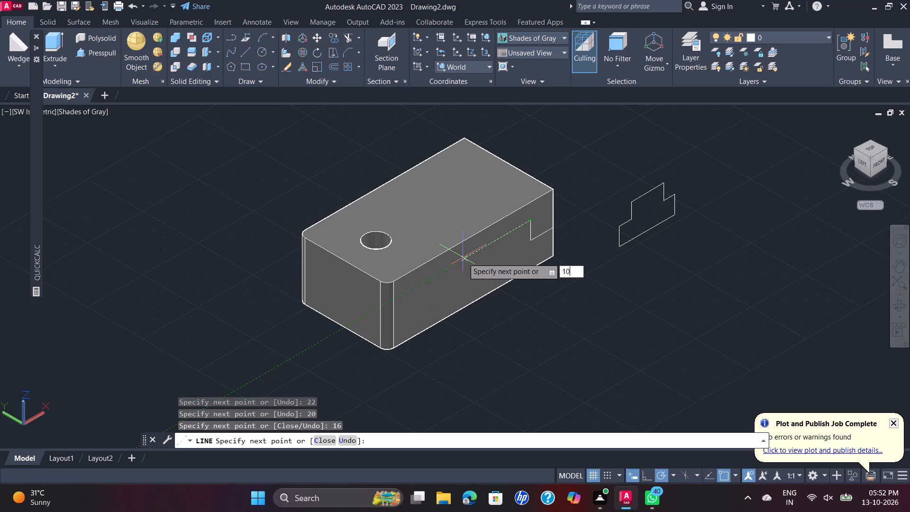
{"action": "key", "text": "Return"}
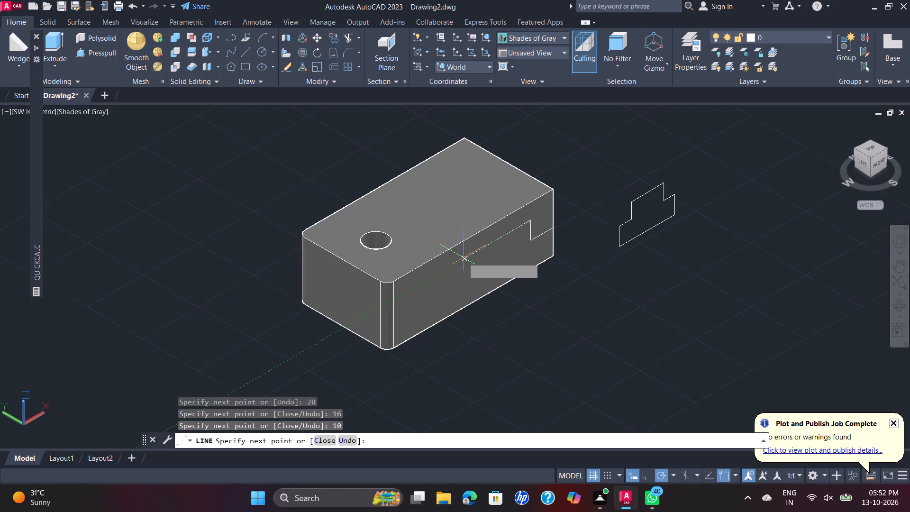
{"action": "left_click", "coordinate": [518, 210]}
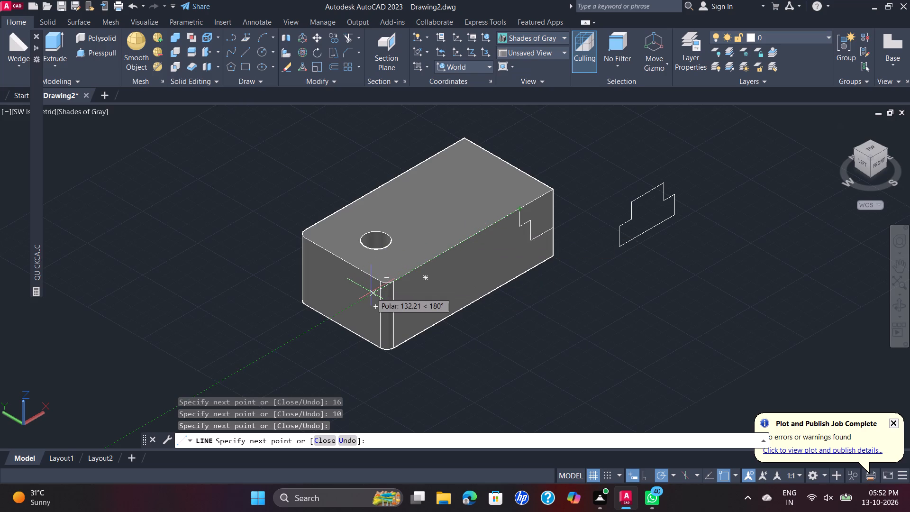
Continue the line 20 mm and 25 mm along the top edge toward the rounded end, and 14 mm down the long side.
{"action": "type", "text": "20"}
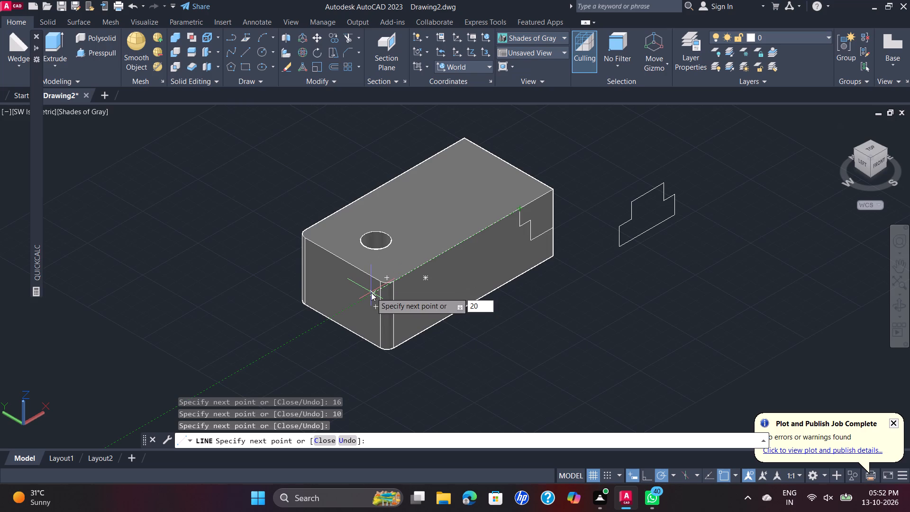
{"action": "key", "text": "Return"}
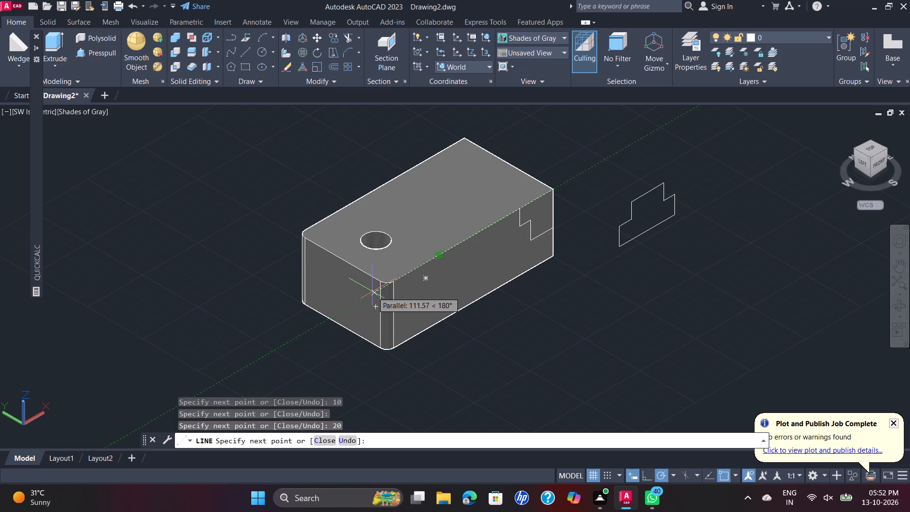
{"action": "type", "text": "25"}
{"action": "key", "text": "Return"}
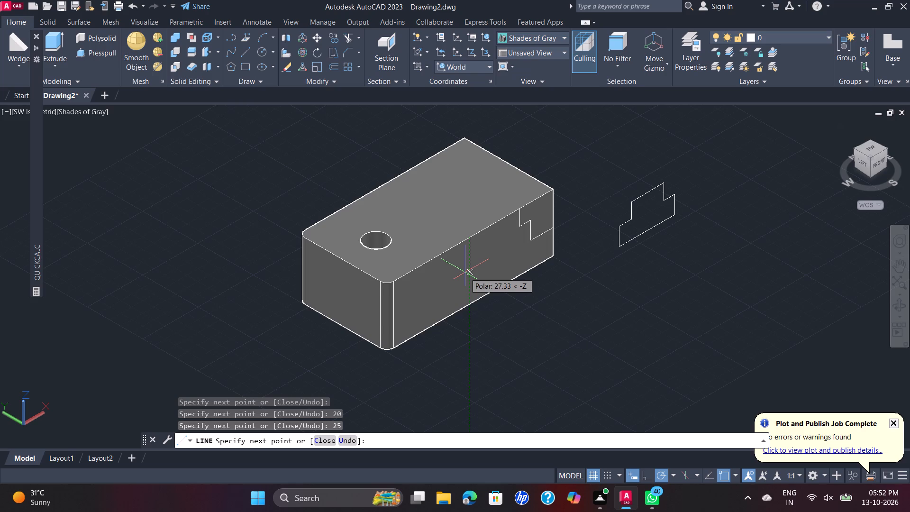
{"action": "type", "text": "14"}
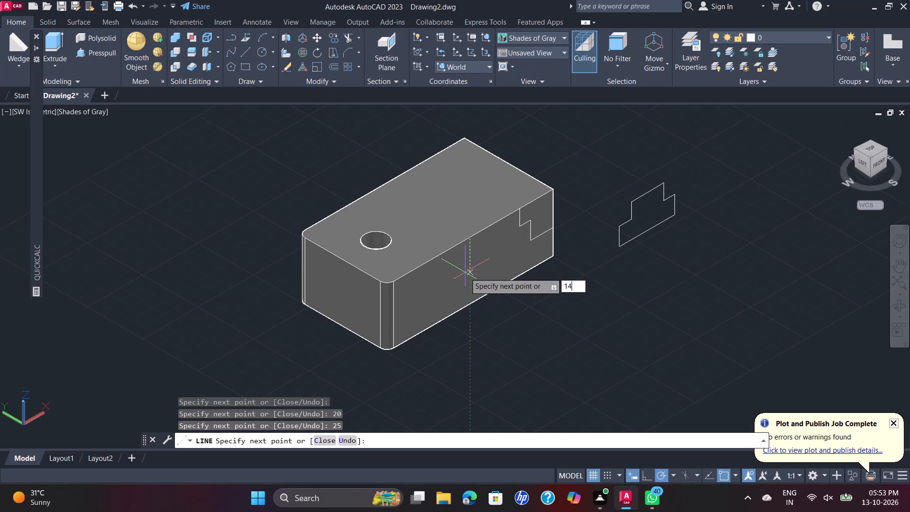
{"action": "key", "text": "Return"}
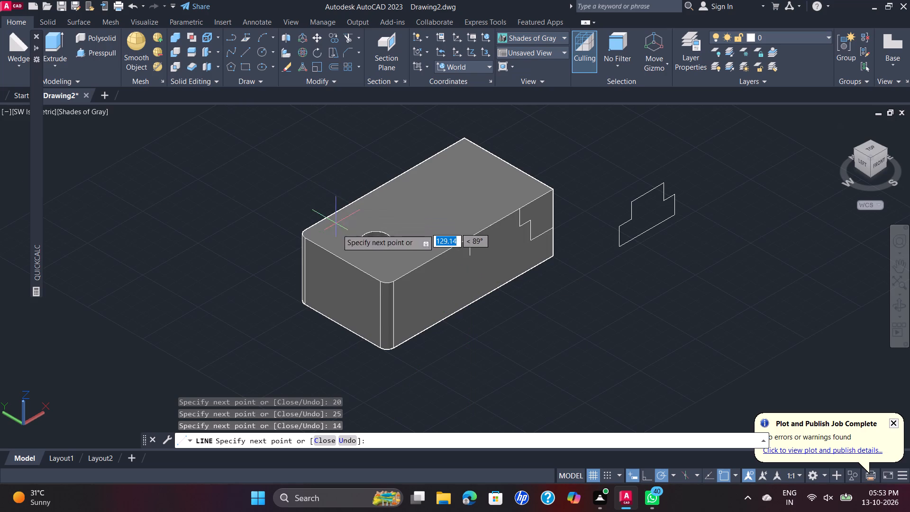
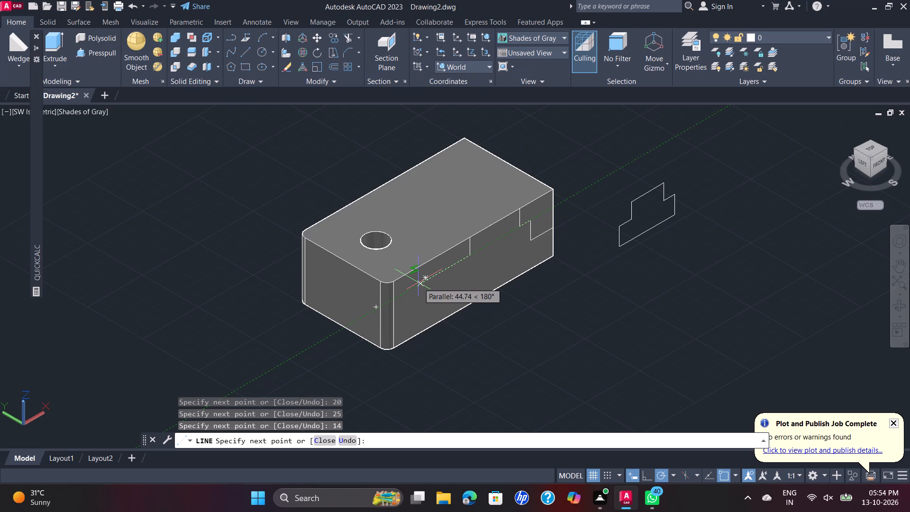
Continue the line 10 mm toward the rounded end, 16 mm down, and back to the stepped line's lower corner to close the profile.
{"action": "type", "text": "10"}
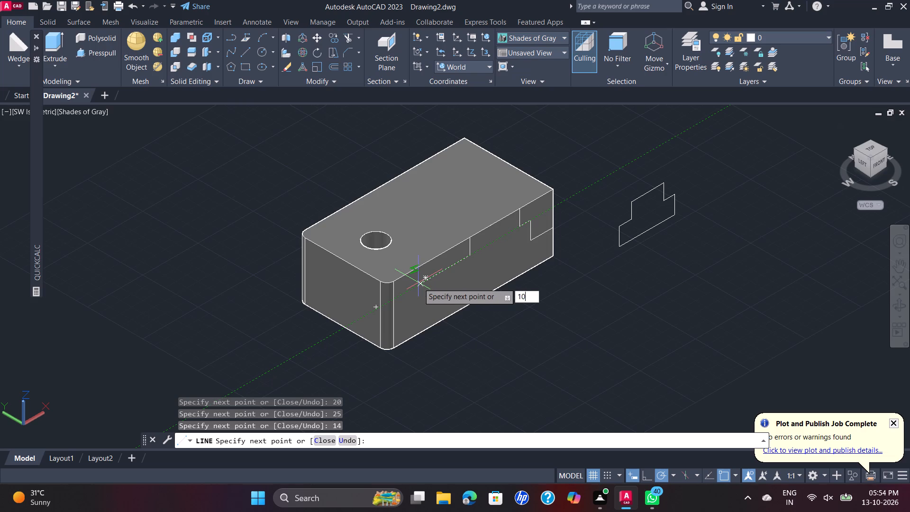
{"action": "key", "text": "Return"}
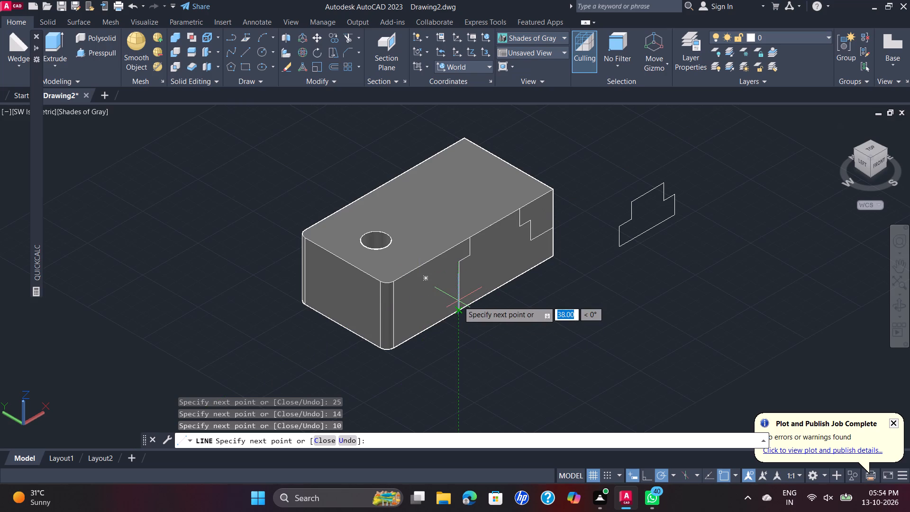
{"action": "key", "text": "1"}
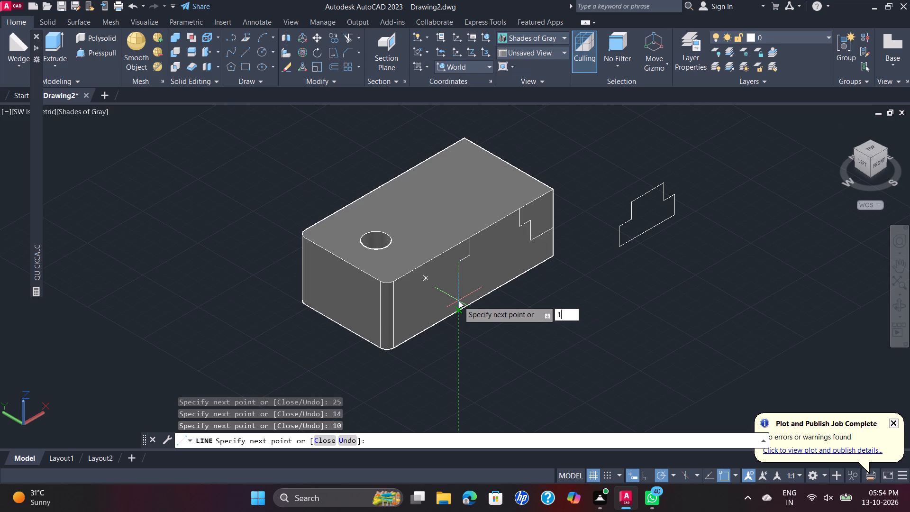
{"action": "key", "text": "6"}
{"action": "key", "text": "Return"}
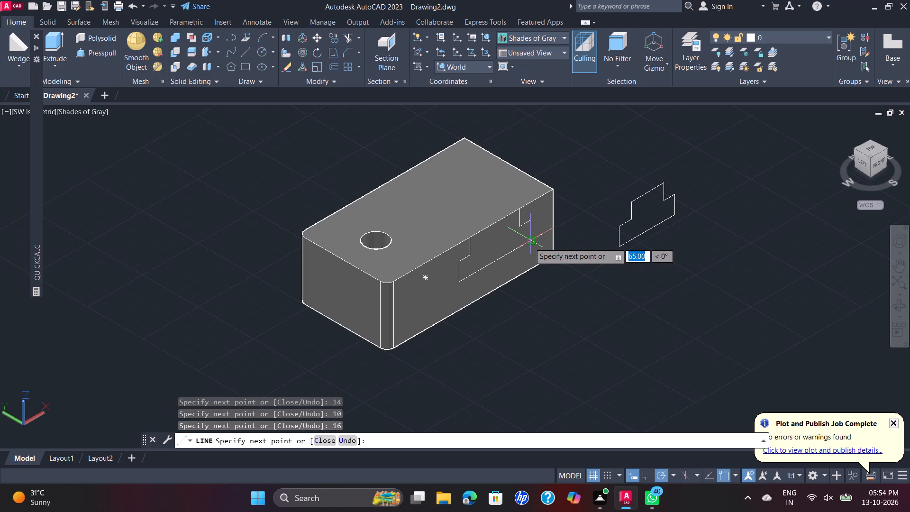
{"action": "left_click", "coordinate": [529, 243]}
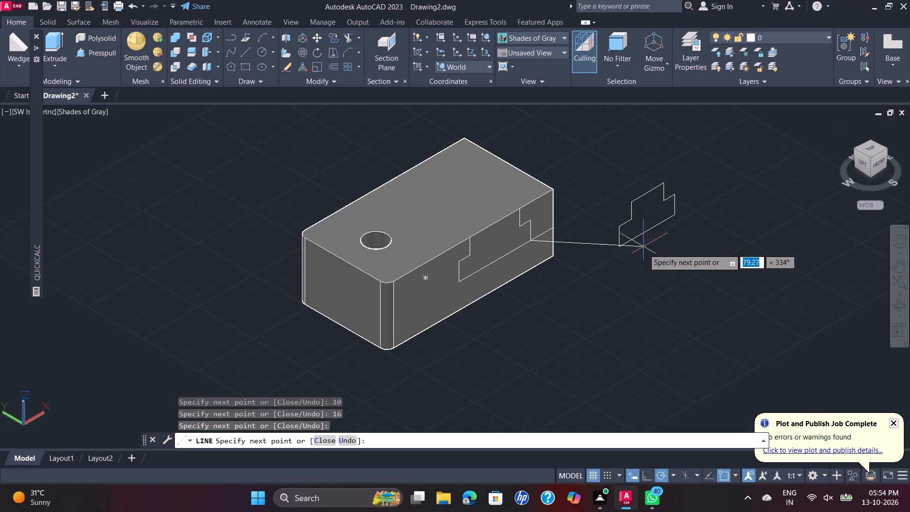
{"action": "key", "text": "1"}
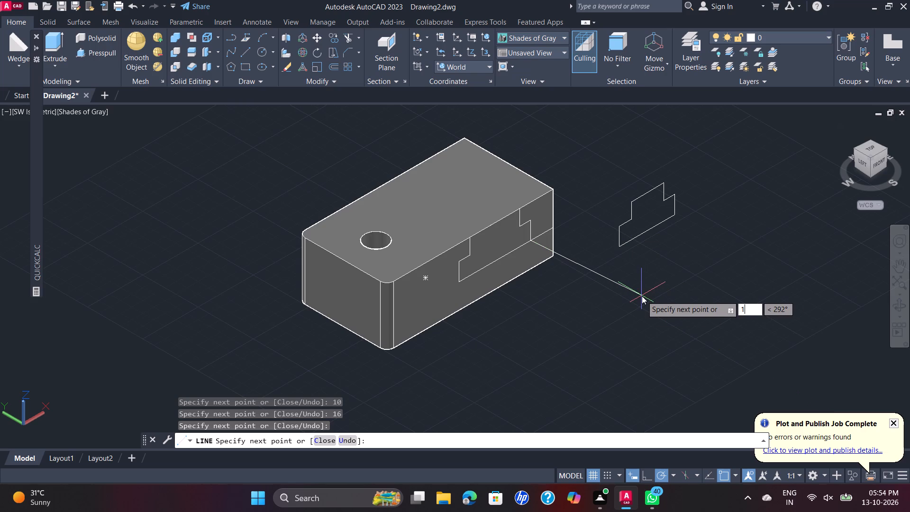
{"action": "key", "text": "Escape"}
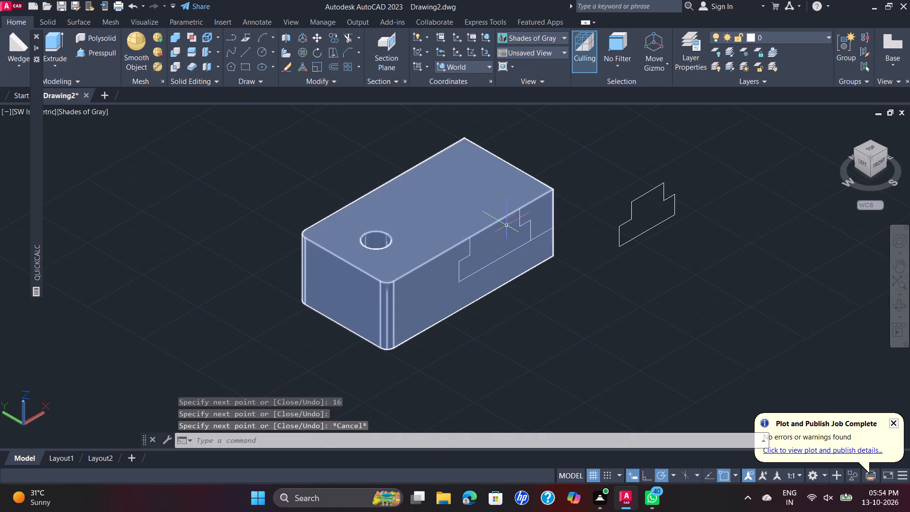
Delete the 20 mm line running from the stepped profile's lower corner to the block's square end.
{"action": "left_click", "coordinate": [96, 53]}
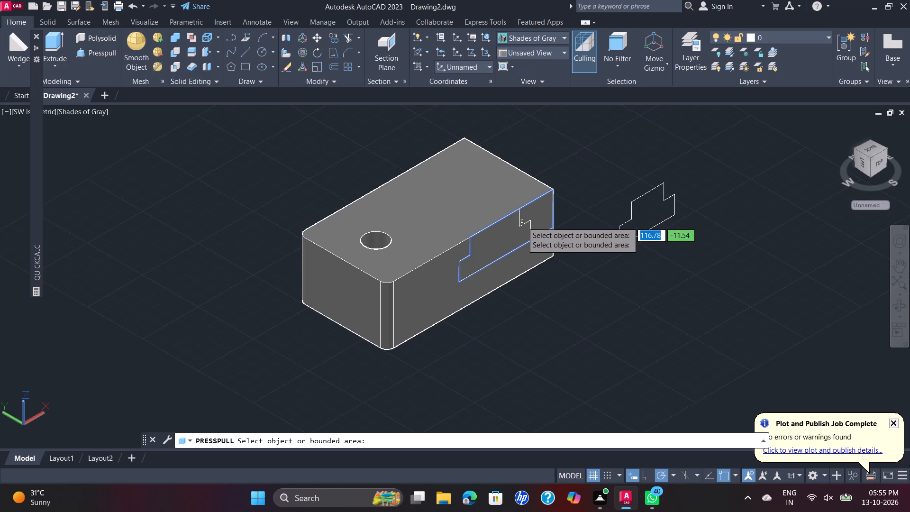
{"action": "key", "text": "Escape"}
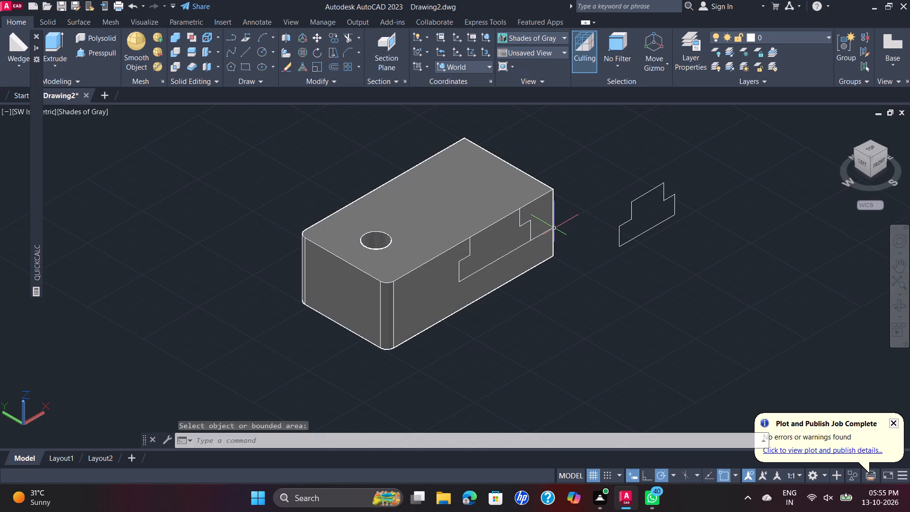
{"action": "scroll", "coordinate": [550, 232], "scroll_direction": "up", "scroll_amount": 2}
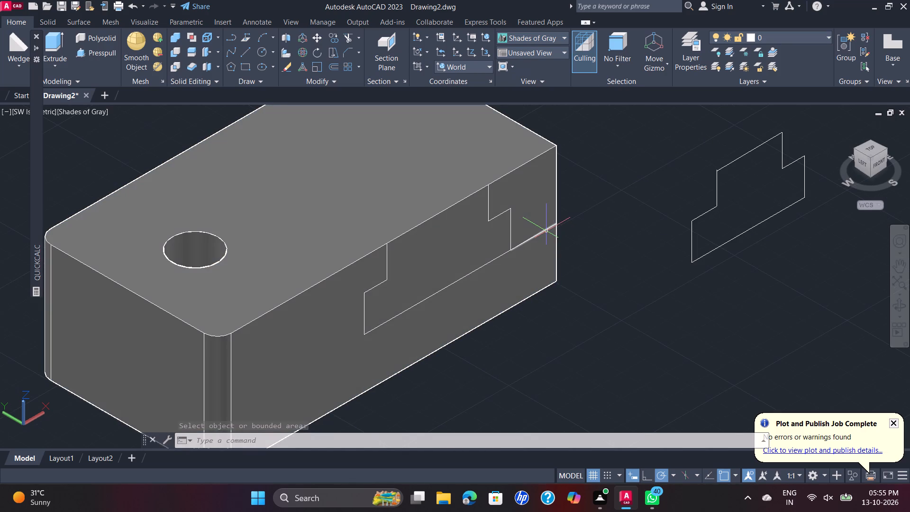
{"action": "left_click", "coordinate": [546, 231]}
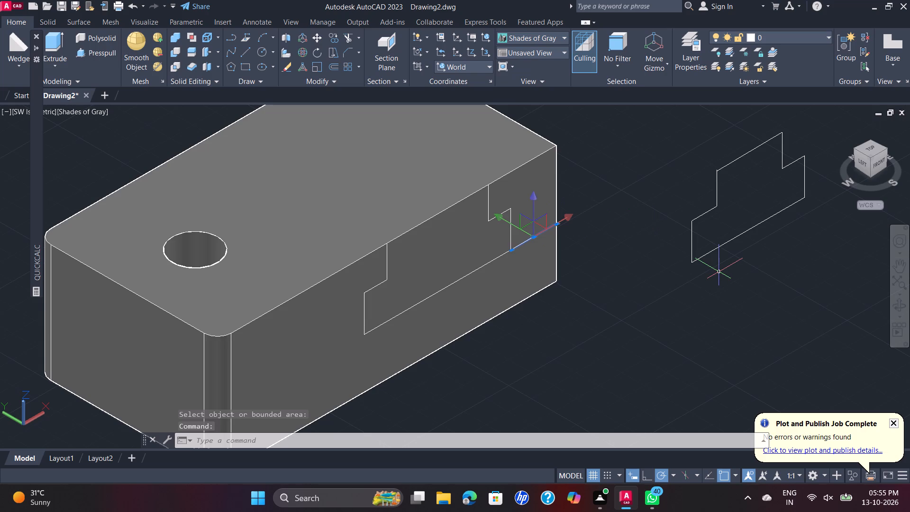
{"action": "key", "text": "Delete"}
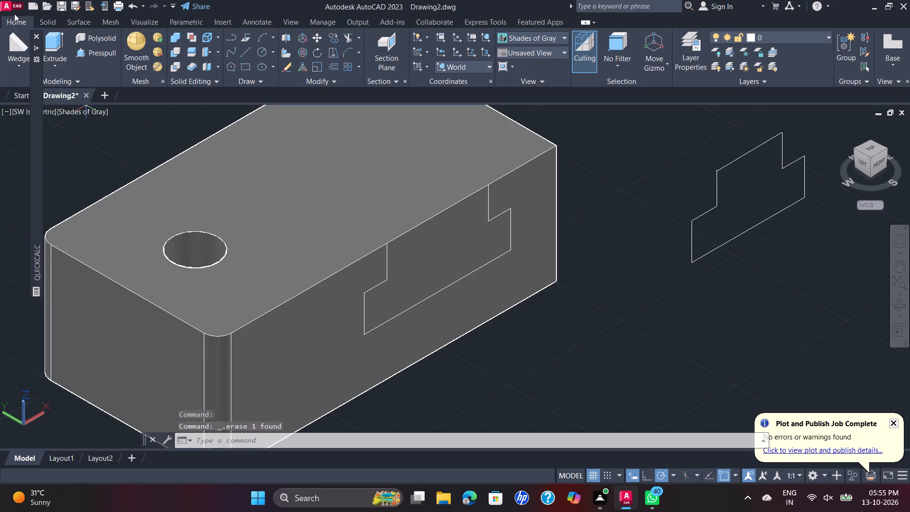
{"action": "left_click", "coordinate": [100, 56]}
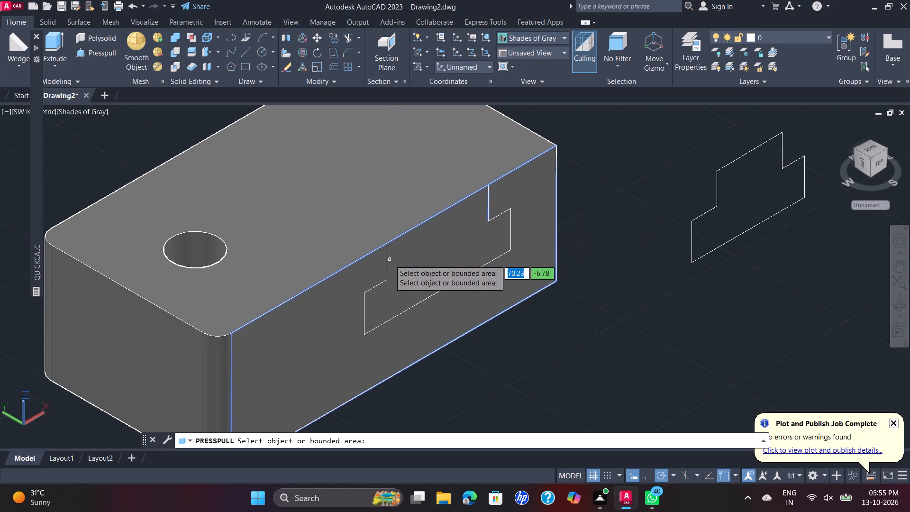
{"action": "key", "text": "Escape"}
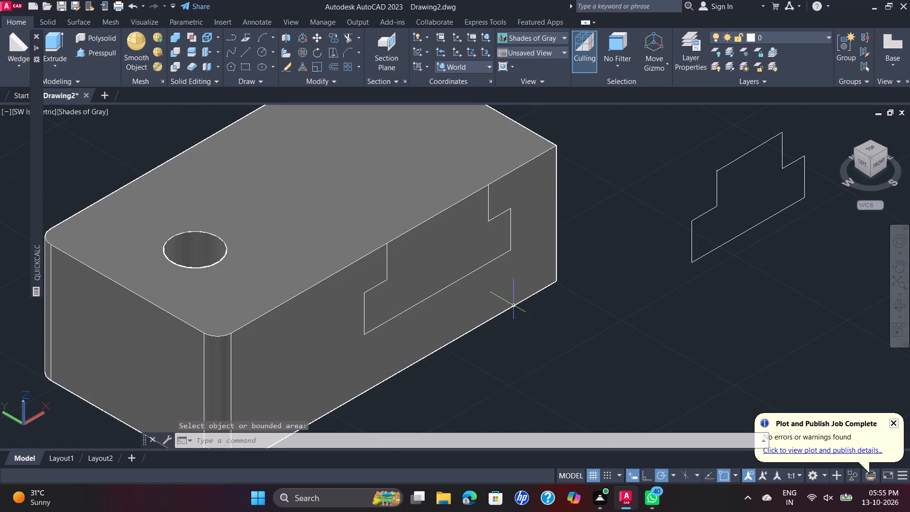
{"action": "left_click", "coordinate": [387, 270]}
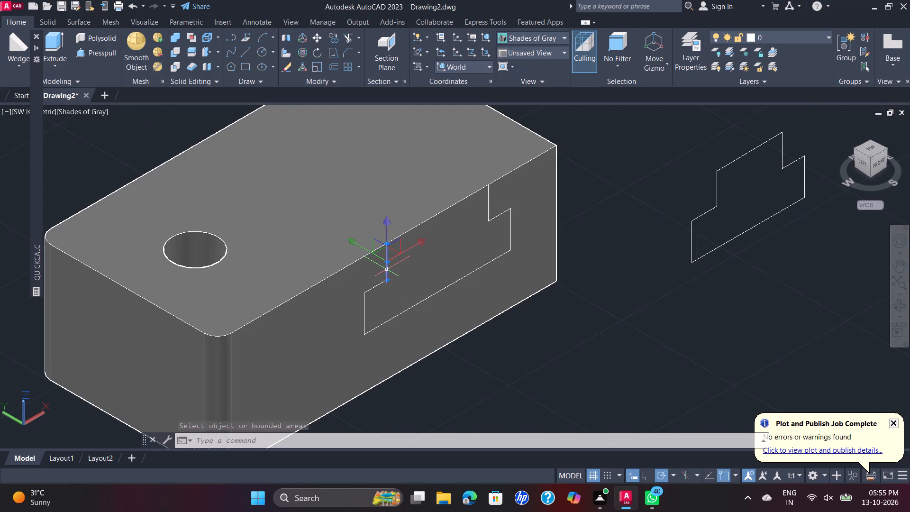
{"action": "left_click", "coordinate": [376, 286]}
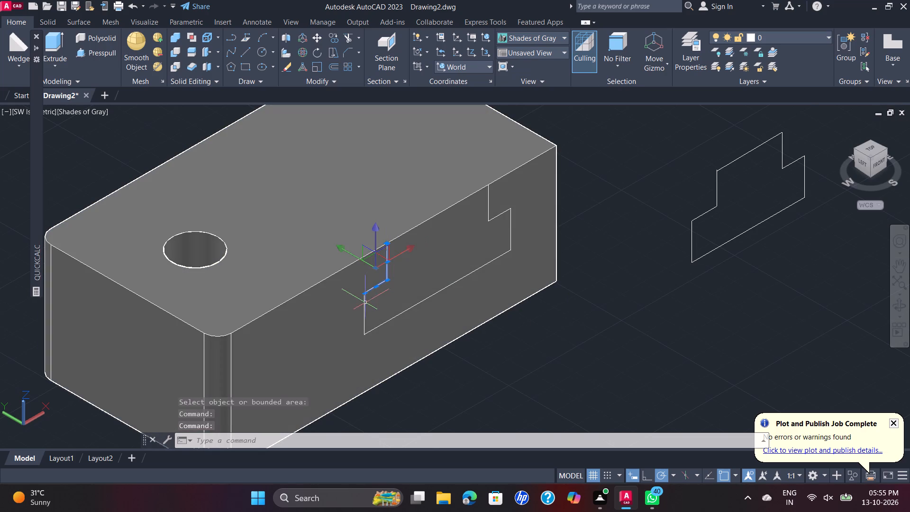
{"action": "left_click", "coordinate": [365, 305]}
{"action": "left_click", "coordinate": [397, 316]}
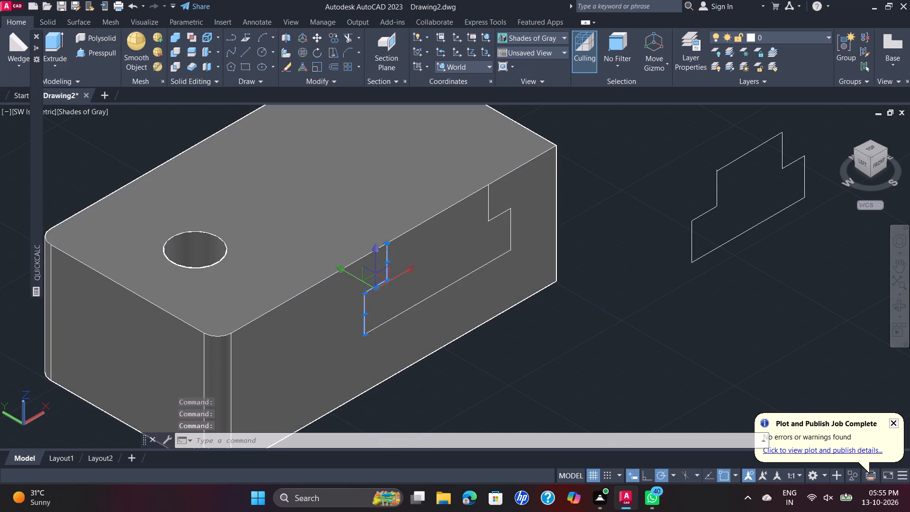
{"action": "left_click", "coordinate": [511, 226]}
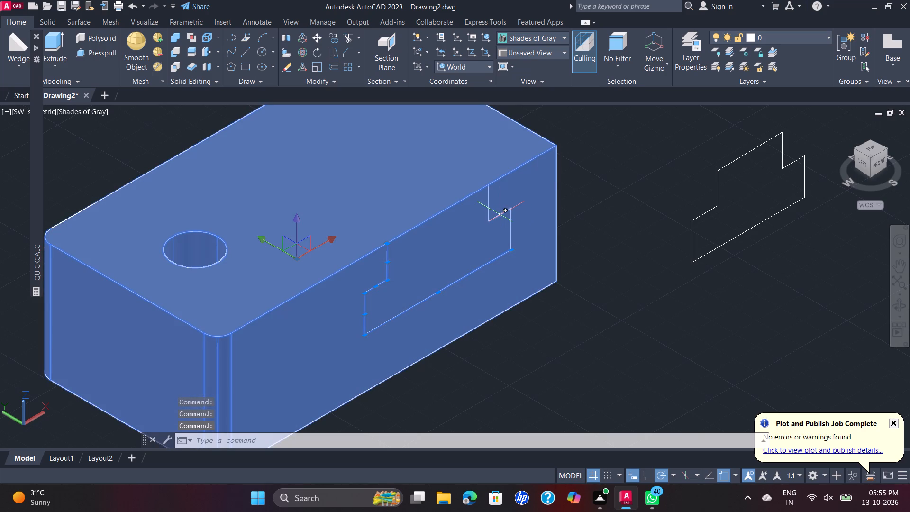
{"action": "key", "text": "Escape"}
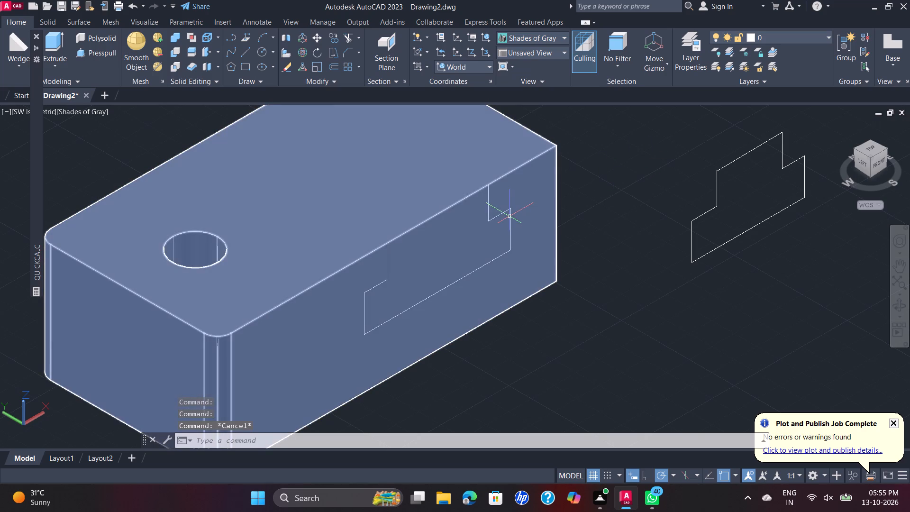
Change the visual style from Shades of Gray to 2D Wireframe.
{"action": "left_click", "coordinate": [88, 114]}
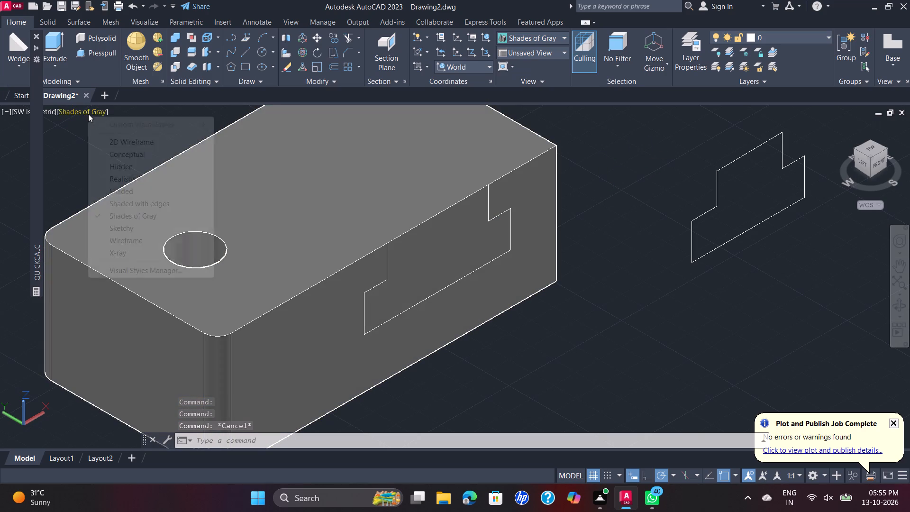
{"action": "left_click", "coordinate": [150, 144]}
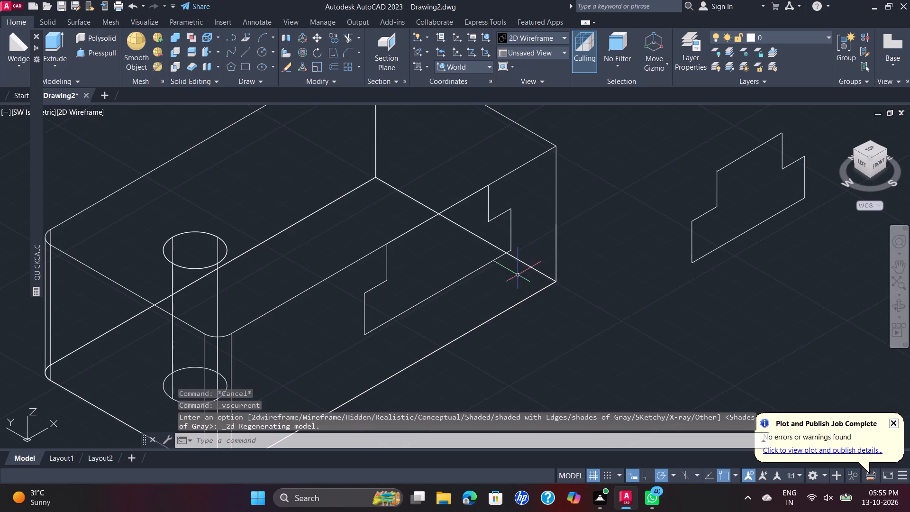
Join the seven line segments of the stepped profile on the block's long side into one polyline.
{"action": "left_click", "coordinate": [500, 214]}
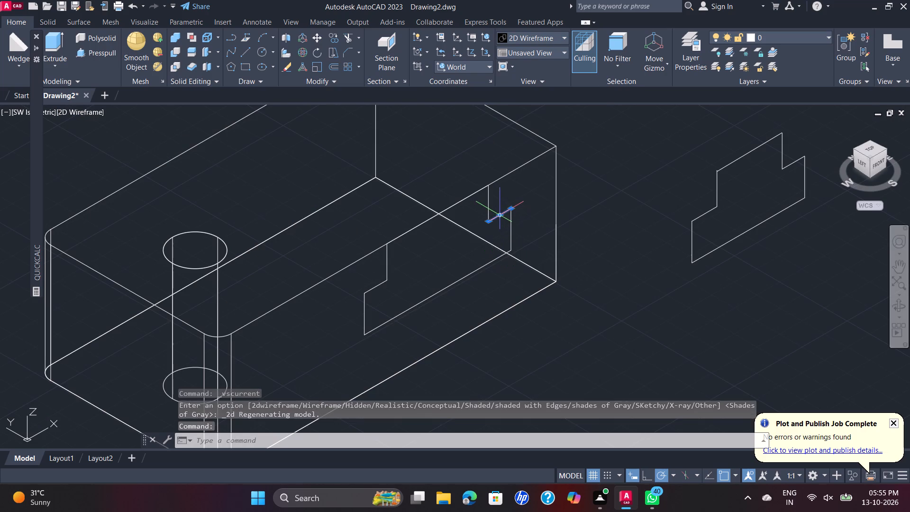
{"action": "left_click", "coordinate": [488, 201]}
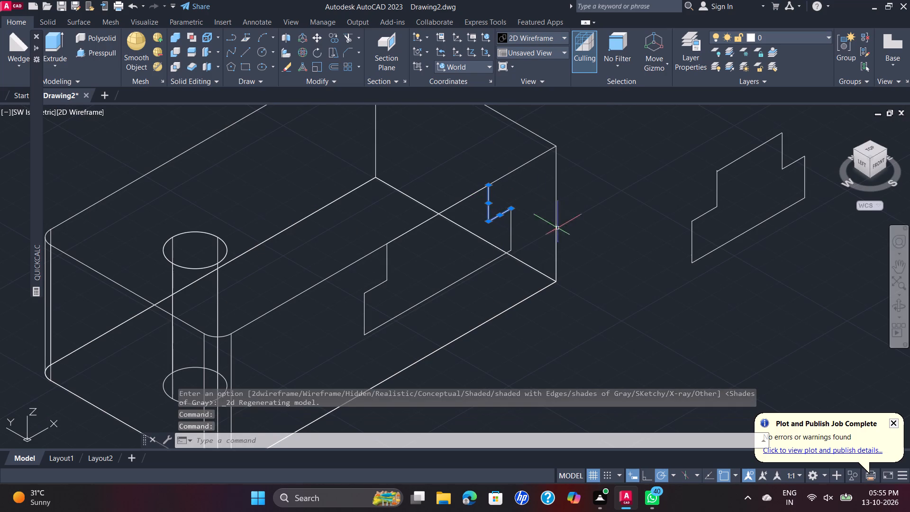
{"action": "left_click", "coordinate": [511, 229]}
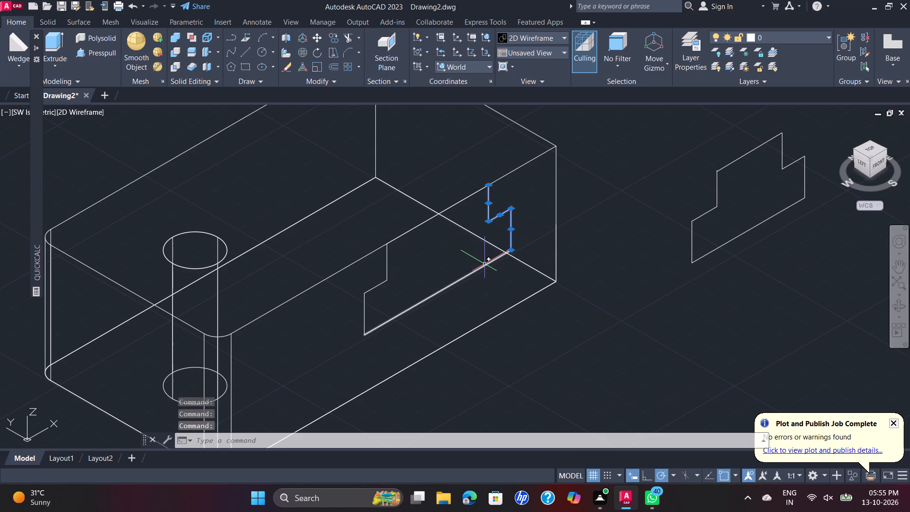
{"action": "left_click", "coordinate": [484, 264]}
{"action": "left_click", "coordinate": [364, 312]}
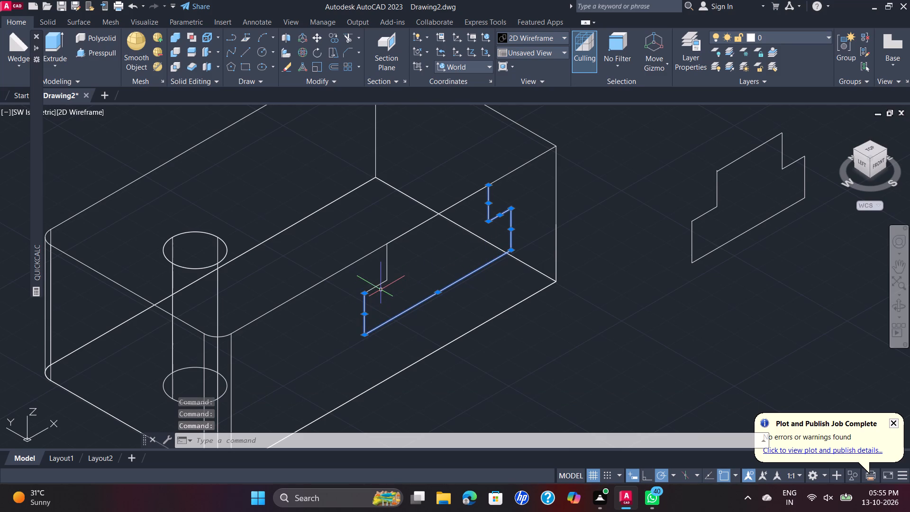
{"action": "left_click", "coordinate": [383, 283]}
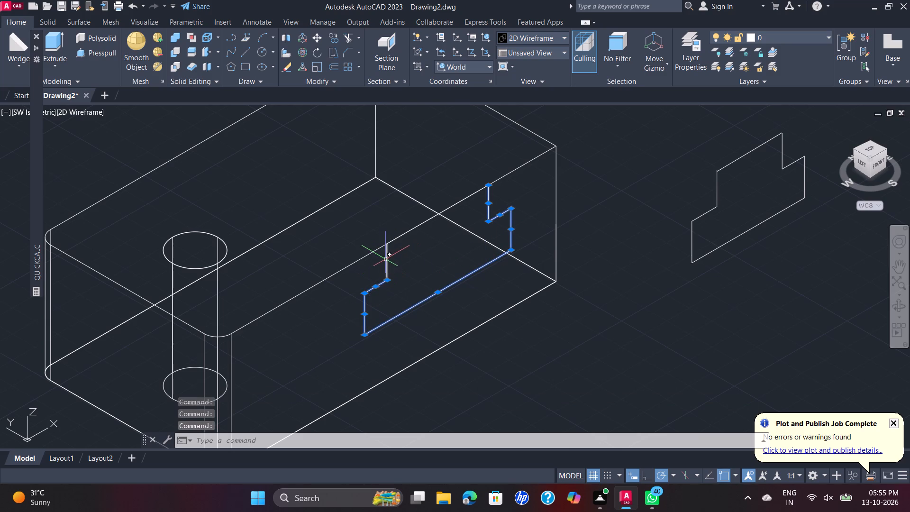
{"action": "left_click", "coordinate": [385, 259]}
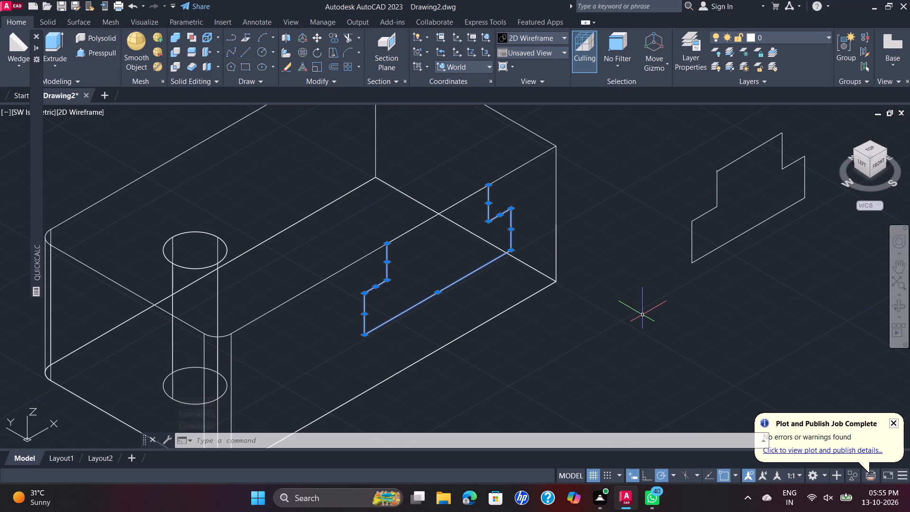
{"action": "key", "text": "j"}
{"action": "key", "text": "Return"}
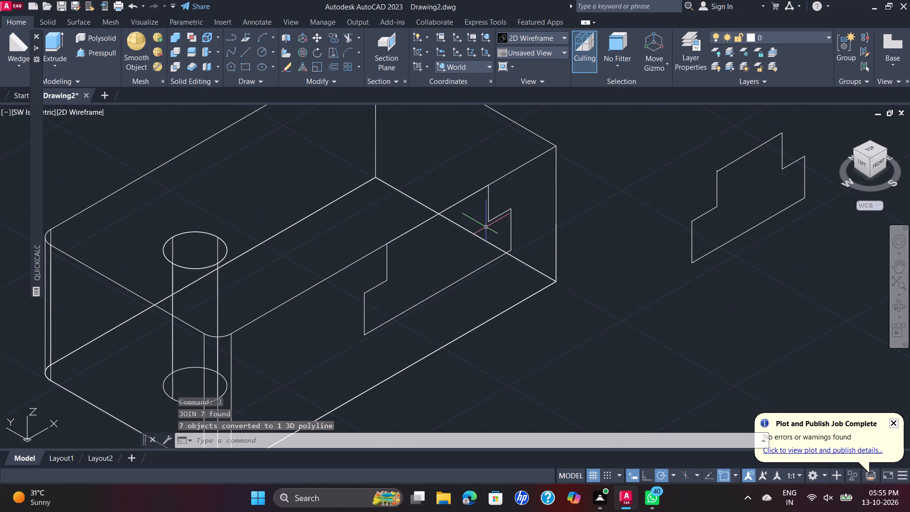
Press-pull the area inside the stepped profile 80 mm through the block's width to cut the slot.
{"action": "scroll", "coordinate": [488, 218], "scroll_direction": "down", "scroll_amount": 1}
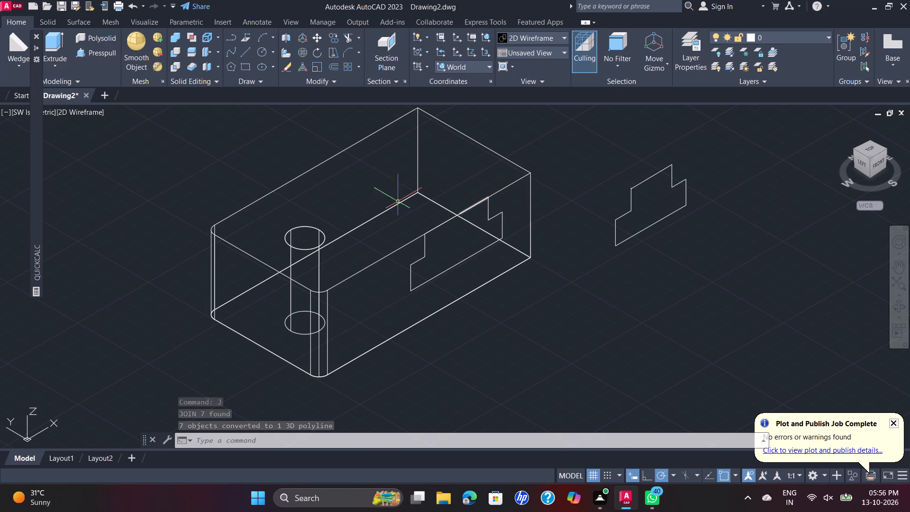
{"action": "left_click", "coordinate": [99, 51]}
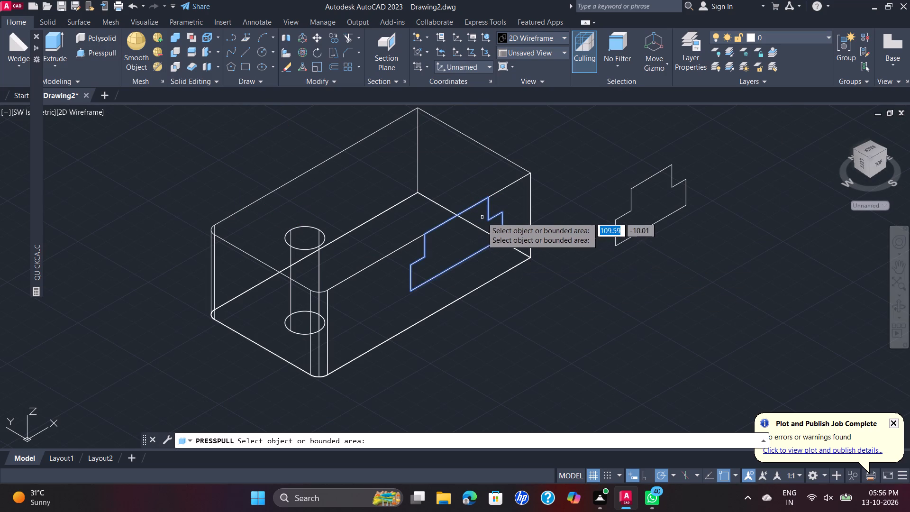
{"action": "left_click", "coordinate": [482, 217]}
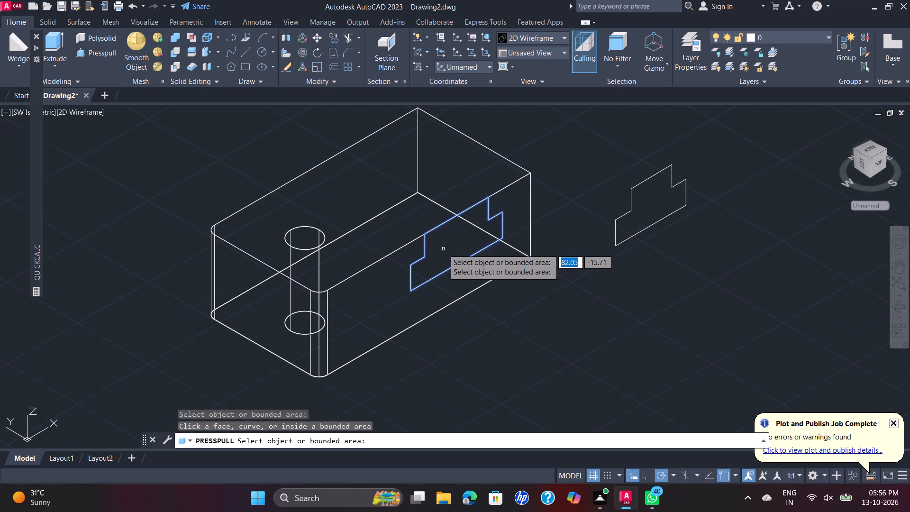
{"action": "left_click", "coordinate": [443, 249]}
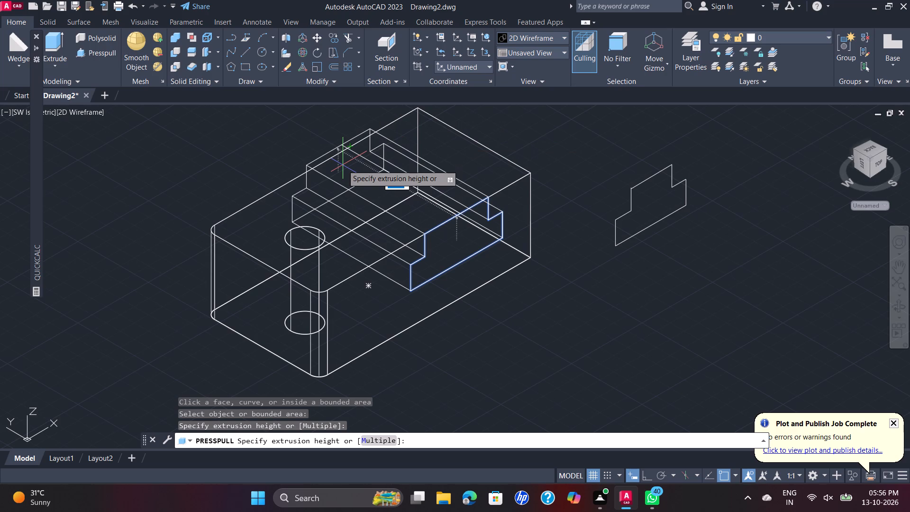
{"action": "type", "text": "80"}
{"action": "key", "text": "Return"}
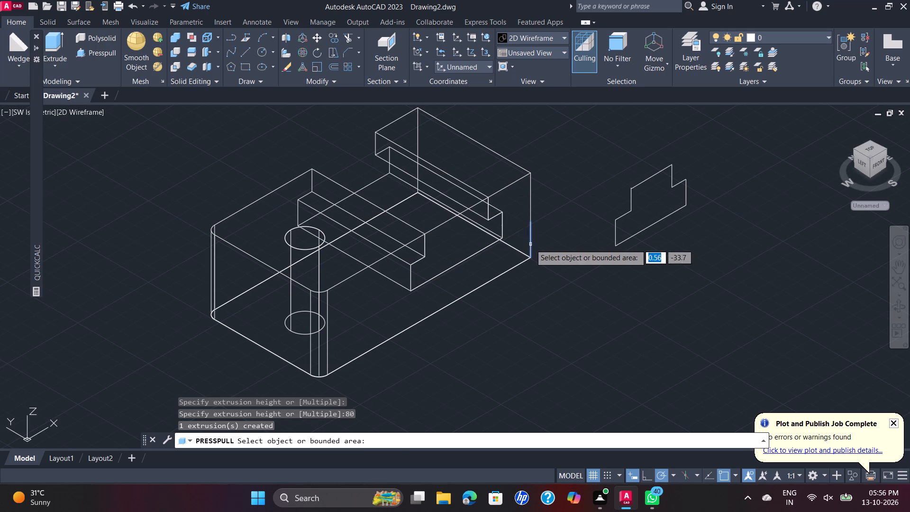
{"action": "key", "text": "Escape"}
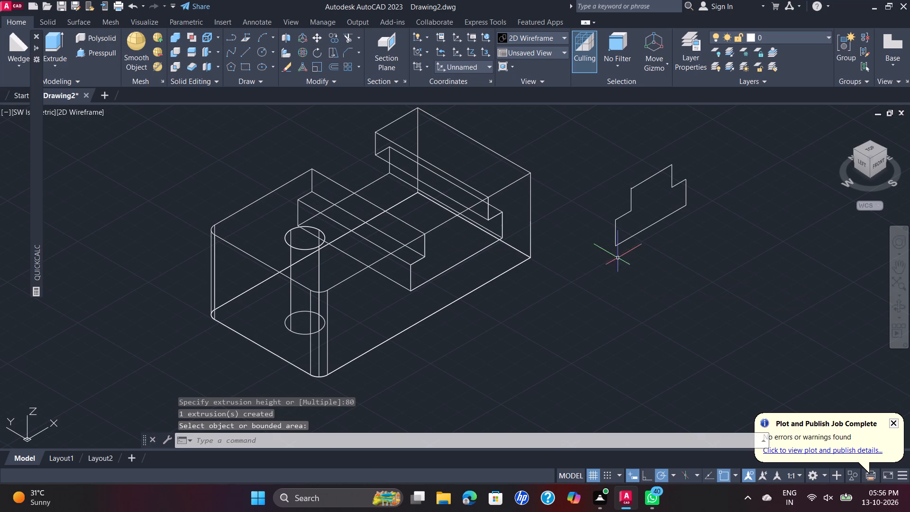
Delete the two leftover sketch objects spanning the slot's open top along the block's long side.
{"action": "left_click", "coordinate": [453, 218]}
{"action": "left_click", "coordinate": [476, 205]}
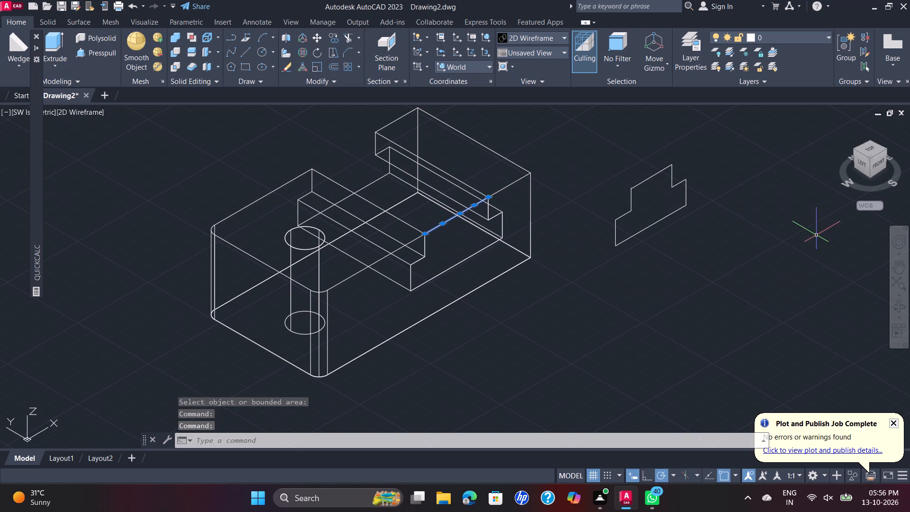
{"action": "key", "text": "Delete"}
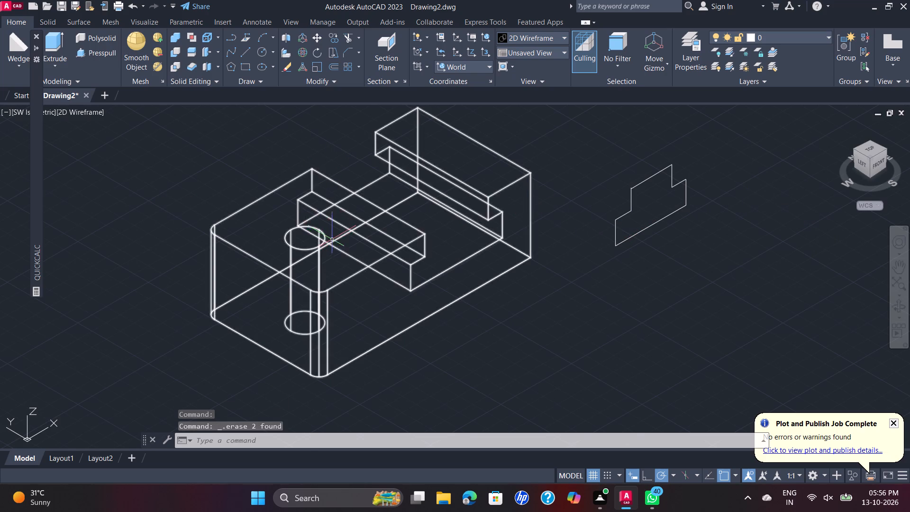
Change the visual style from 2D Wireframe to Shades of Gray to inspect the block with its stepped slot.
{"action": "scroll", "coordinate": [332, 239], "scroll_direction": "up", "scroll_amount": 1}
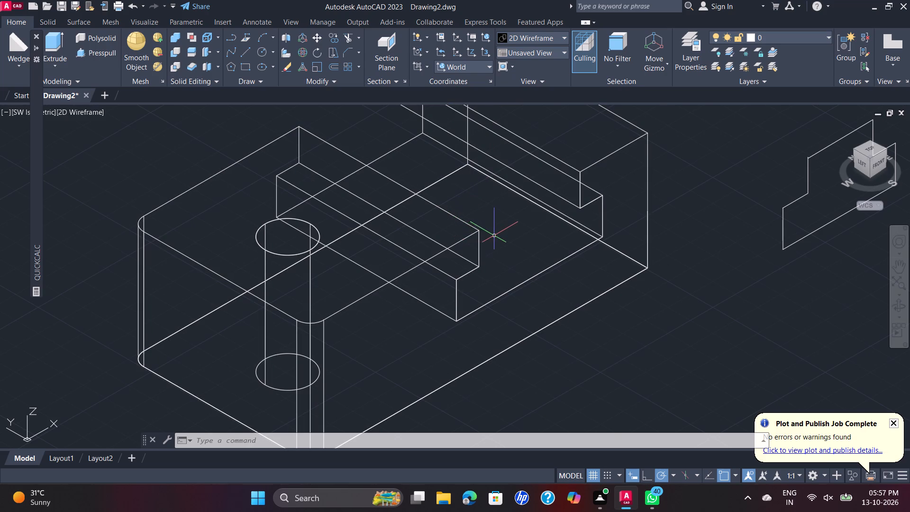
{"action": "scroll", "coordinate": [492, 236], "scroll_direction": "down", "scroll_amount": 1}
{"action": "scroll", "coordinate": [491, 237], "scroll_direction": "up", "scroll_amount": 1}
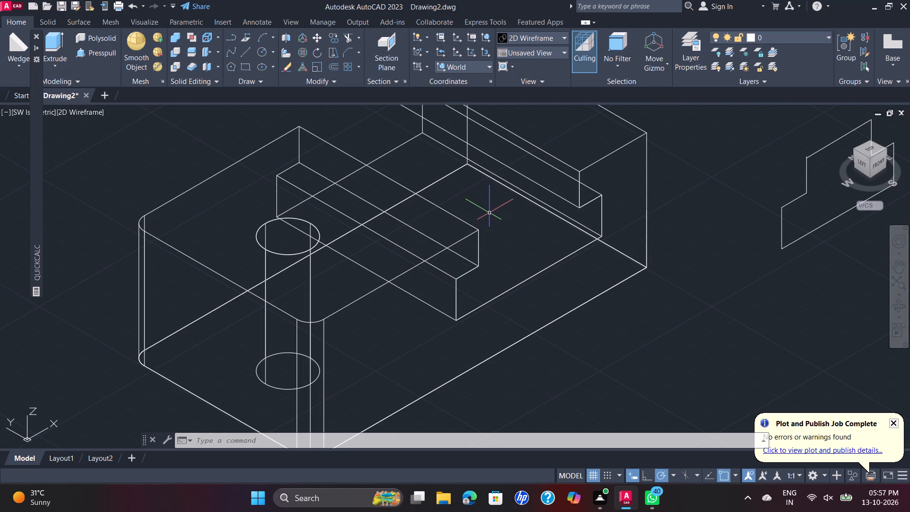
{"action": "scroll", "coordinate": [490, 215], "scroll_direction": "down", "scroll_amount": 1}
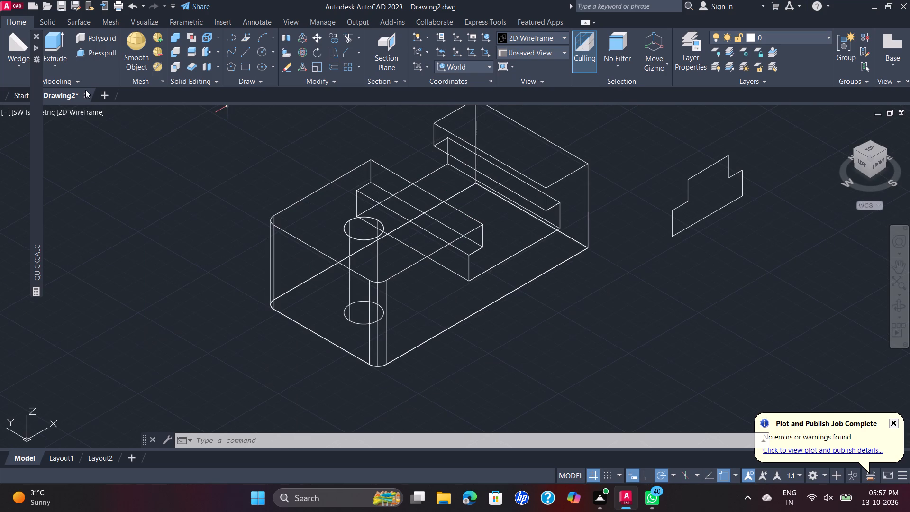
{"action": "left_click", "coordinate": [78, 114]}
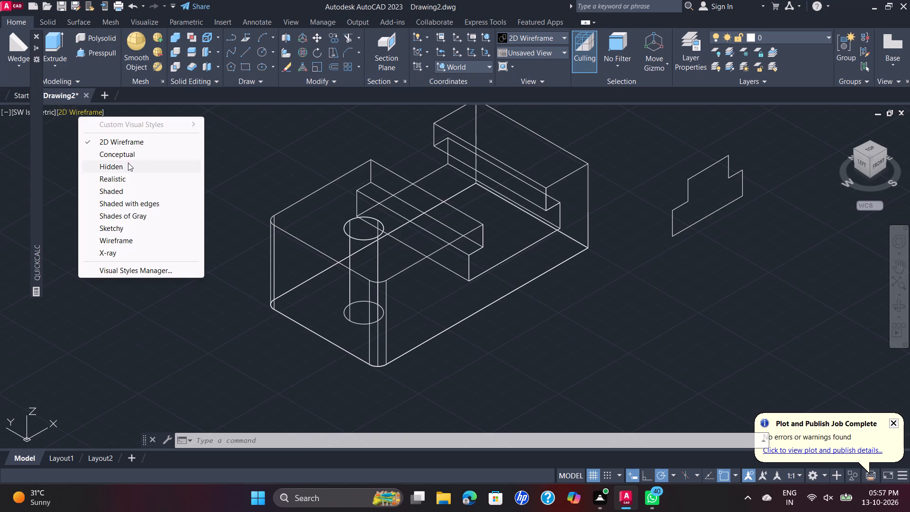
{"action": "left_click", "coordinate": [140, 216]}
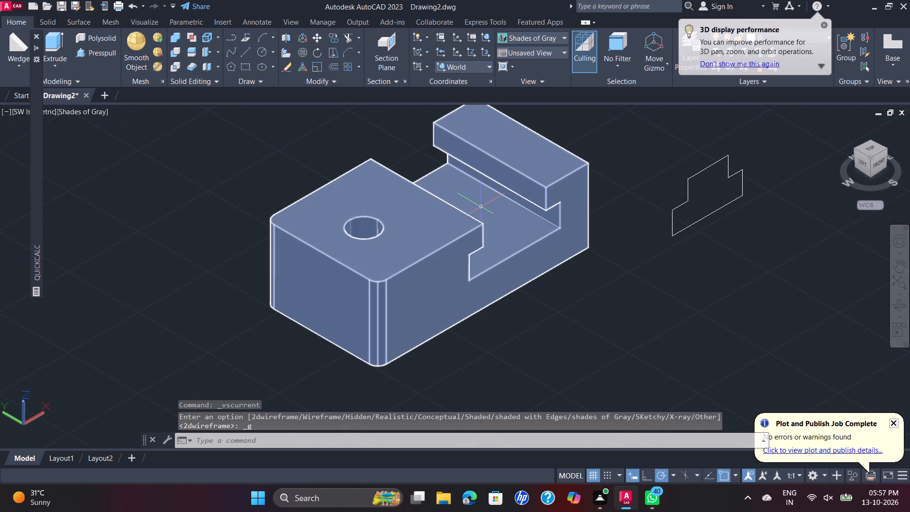
{"action": "scroll", "coordinate": [238, 295], "scroll_direction": "down", "scroll_amount": 1}
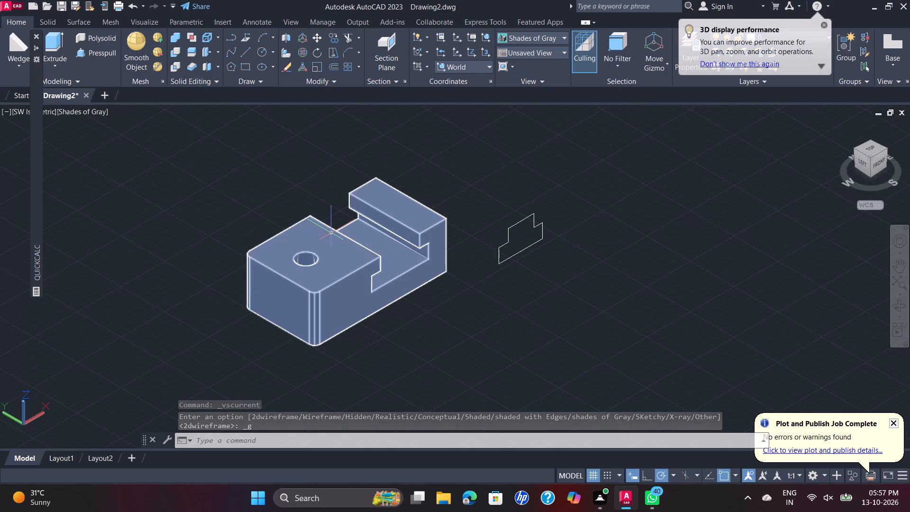
{"action": "scroll", "coordinate": [332, 233], "scroll_direction": "up", "scroll_amount": 2}
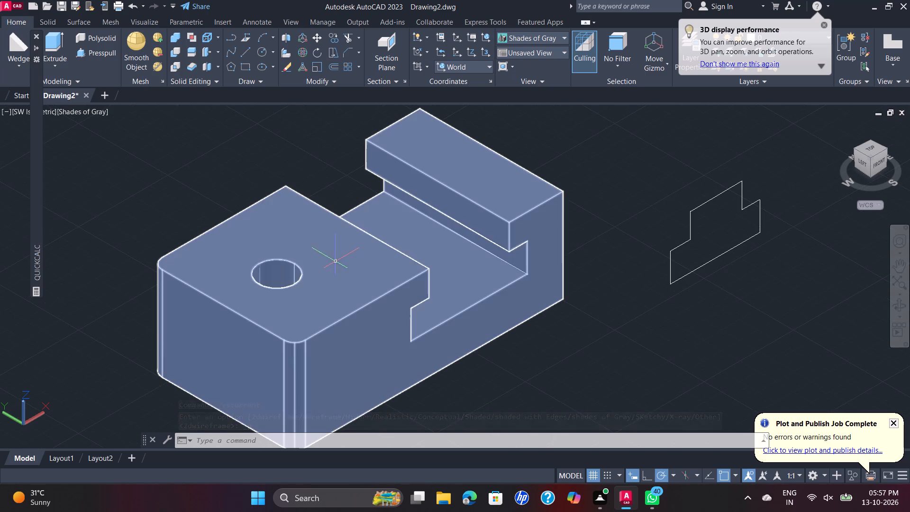
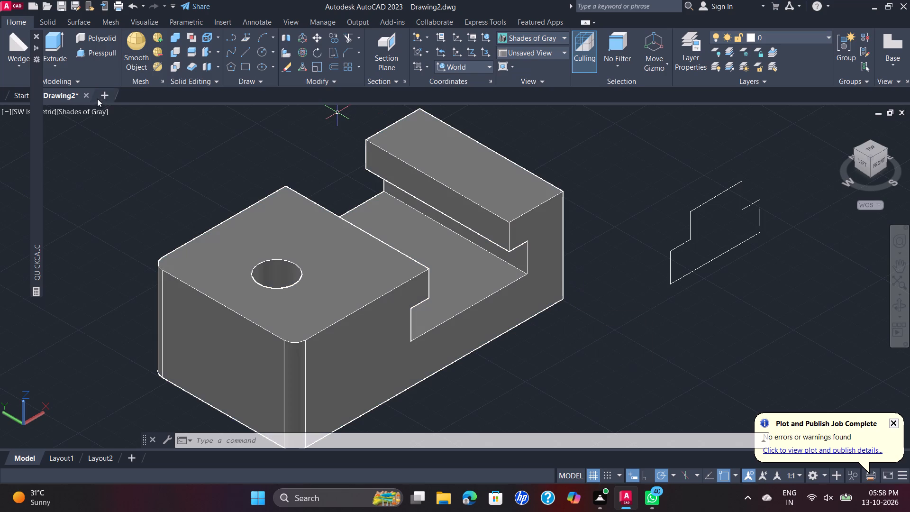
Press-pull the block's top face around the hole 14 mm downward to lower that end of the block.
{"action": "left_click", "coordinate": [108, 57]}
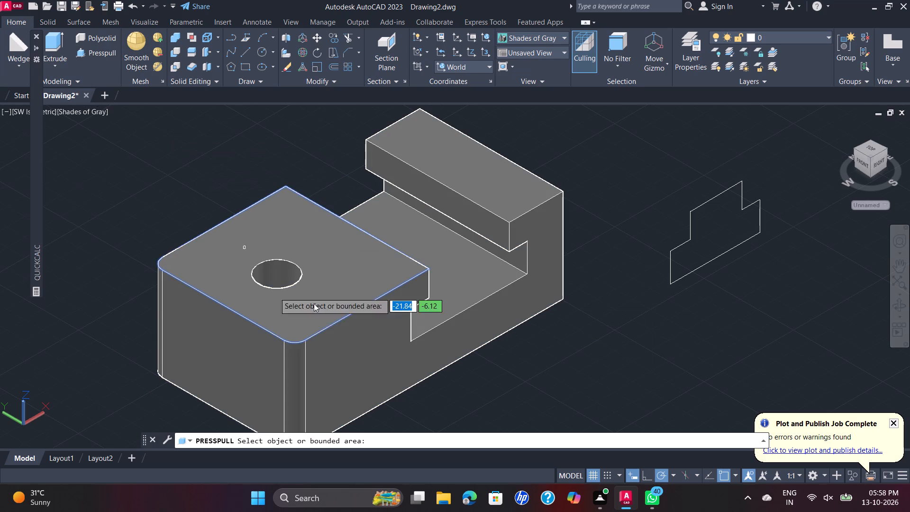
{"action": "left_click", "coordinate": [310, 298]}
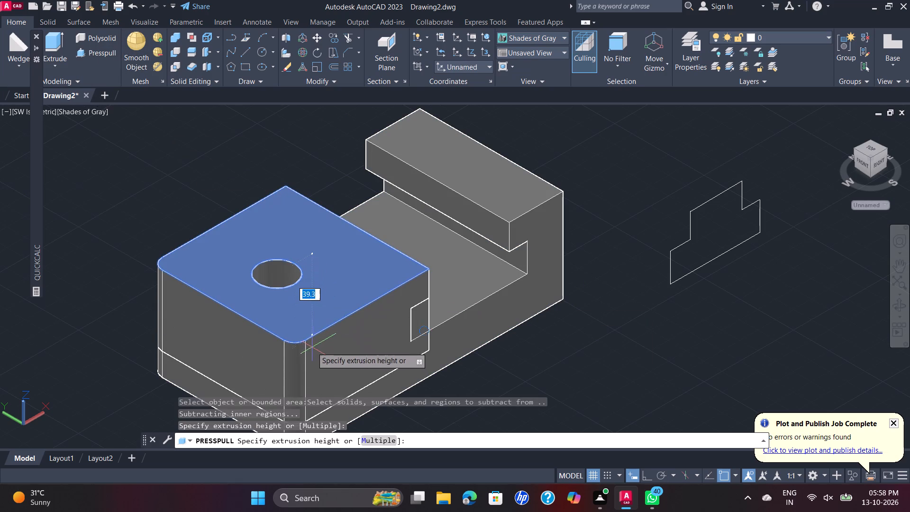
{"action": "type", "text": "14"}
{"action": "key", "text": "Return"}
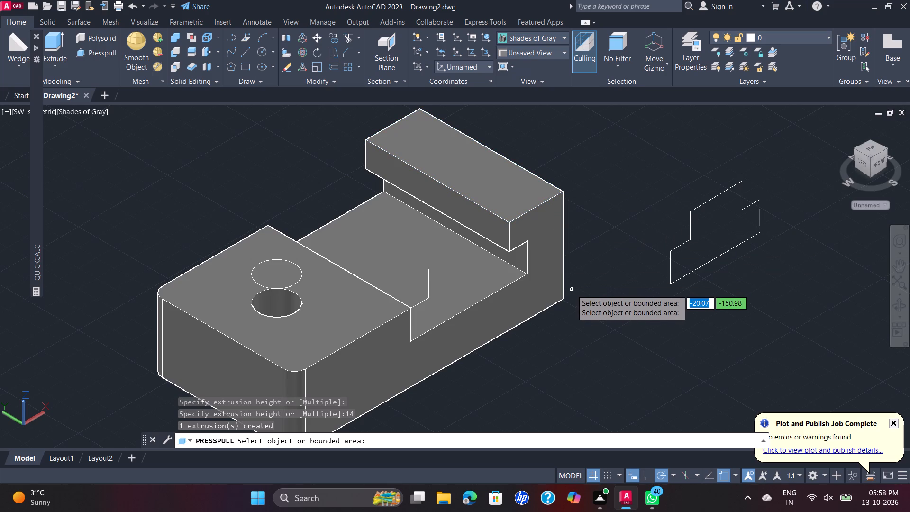
{"action": "key", "text": "Escape"}
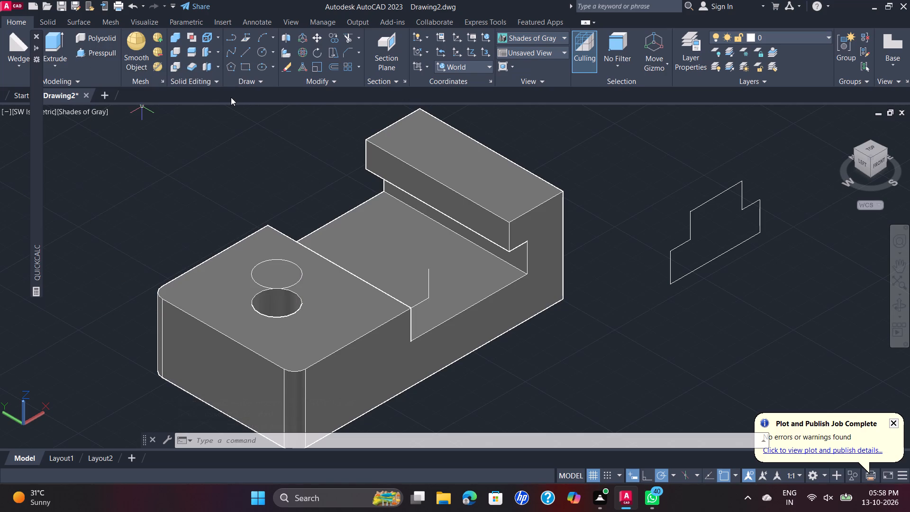
Draw a 20 mm line from the upper end of the leftover slot profile along the block's length toward the hole end.
{"action": "left_click", "coordinate": [251, 53]}
{"action": "left_click", "coordinate": [428, 271]}
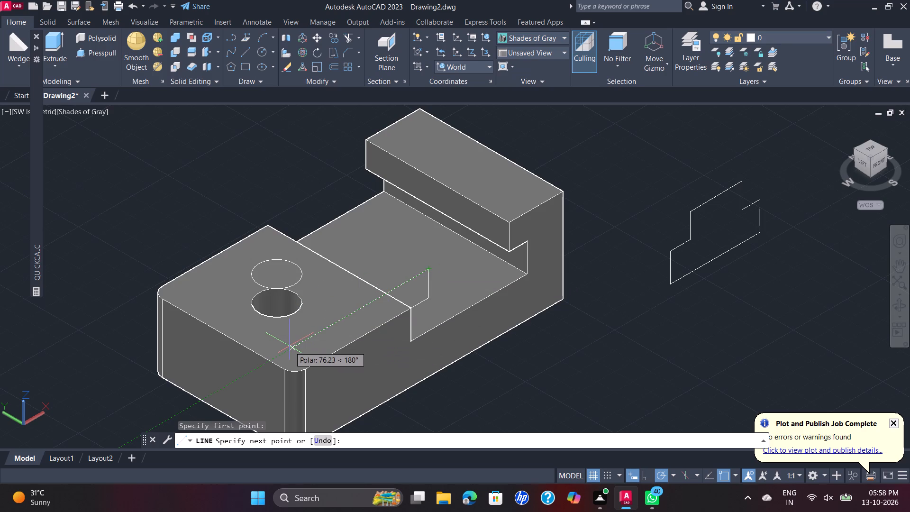
{"action": "key", "text": "2"}
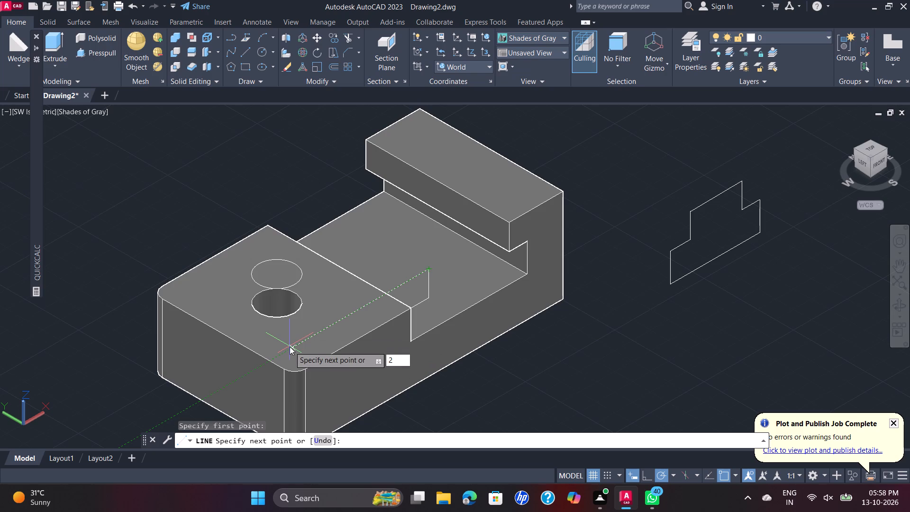
{"action": "key", "text": "0"}
{"action": "key", "text": "Return"}
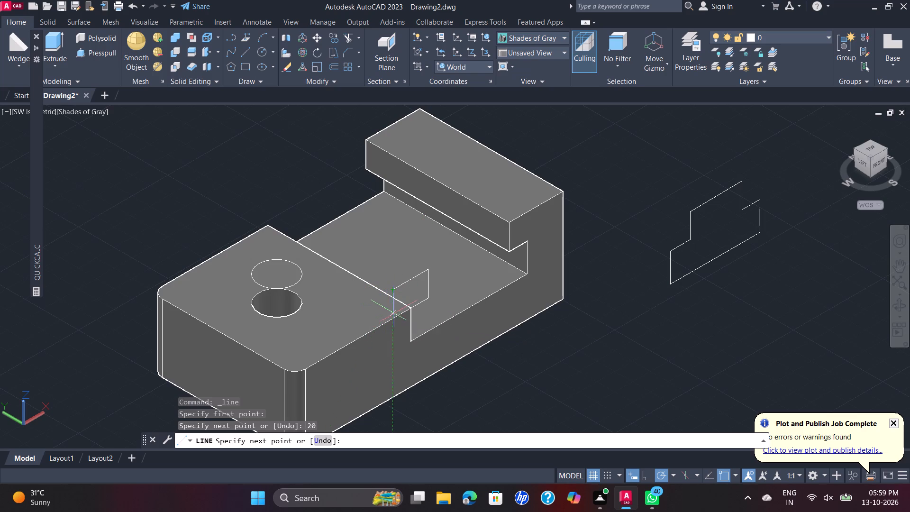
{"action": "scroll", "coordinate": [414, 300], "scroll_direction": "up", "scroll_amount": 5}
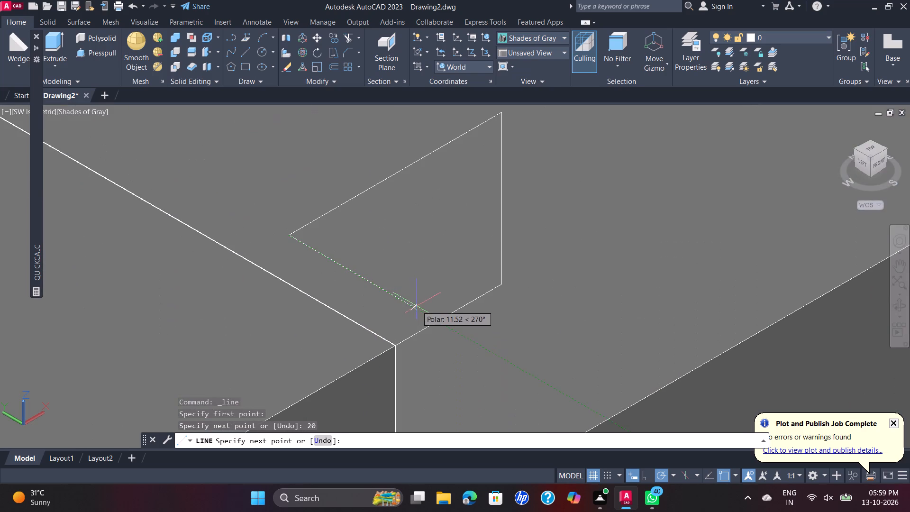
{"action": "scroll", "coordinate": [419, 308], "scroll_direction": "down", "scroll_amount": 2}
{"action": "scroll", "coordinate": [332, 355], "scroll_direction": "down", "scroll_amount": 1}
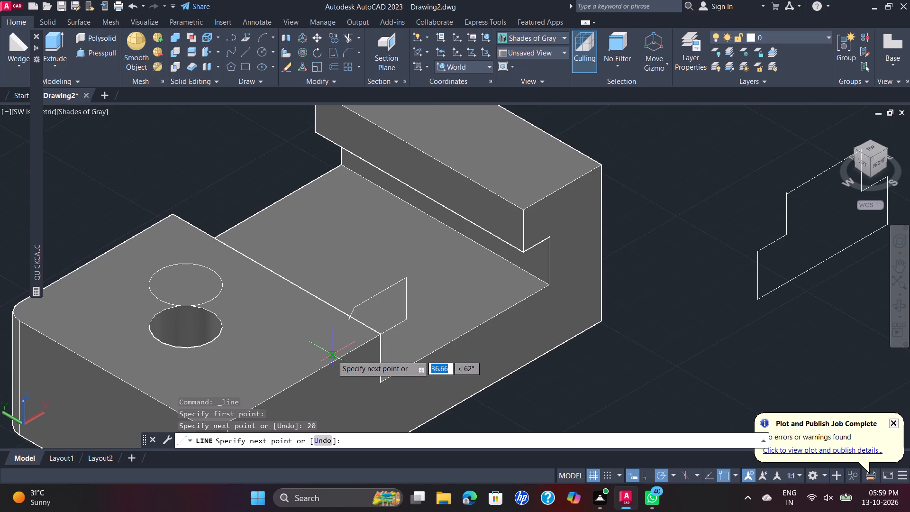
{"action": "scroll", "coordinate": [323, 369], "scroll_direction": "down", "scroll_amount": 2}
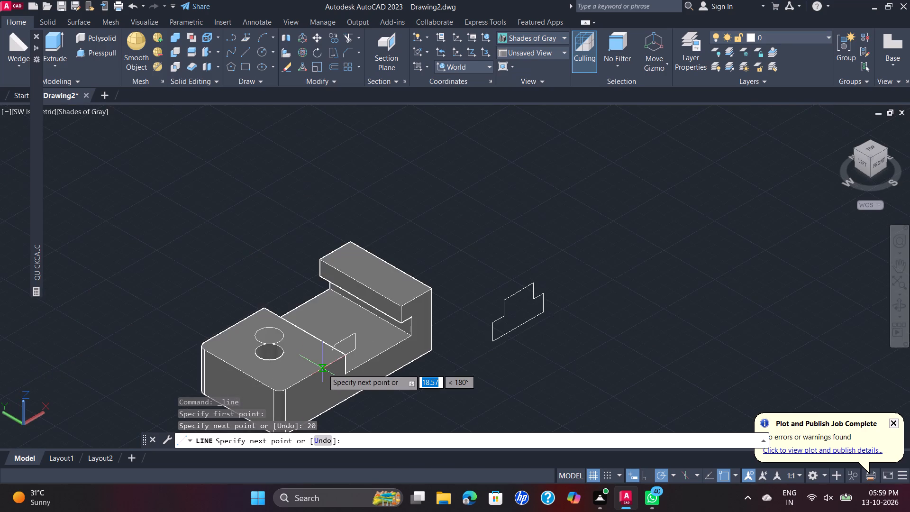
{"action": "scroll", "coordinate": [324, 368], "scroll_direction": "up", "scroll_amount": 1}
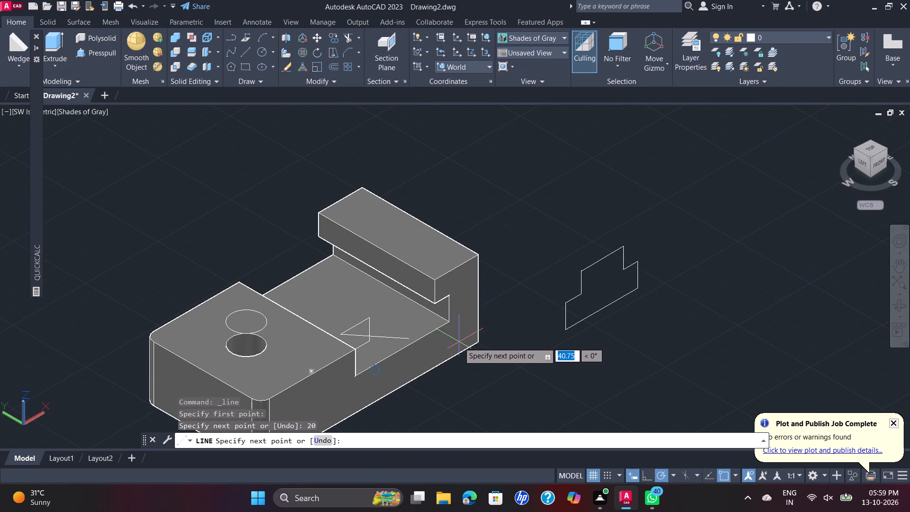
{"action": "key", "text": "Escape"}
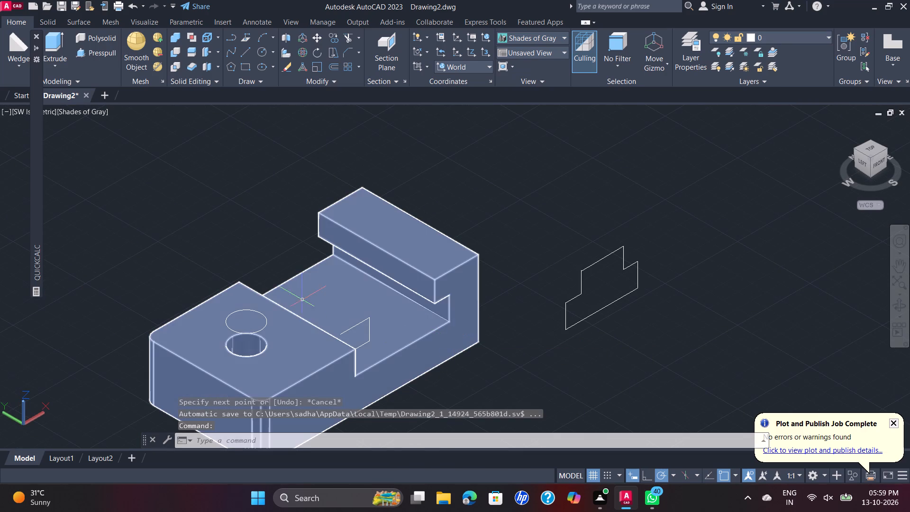
Change the visual style to 2D Wireframe.
{"action": "scroll", "coordinate": [328, 341], "scroll_direction": "down", "scroll_amount": 1}
{"action": "middle_click_drag", "start_coordinate": [328, 341], "coordinate": [350, 262]}
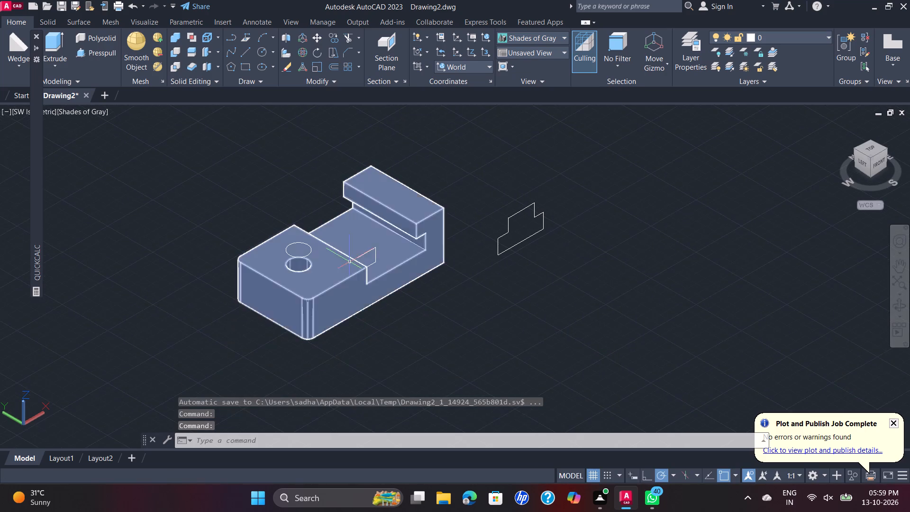
{"action": "scroll", "coordinate": [350, 262], "scroll_direction": "up", "scroll_amount": 2}
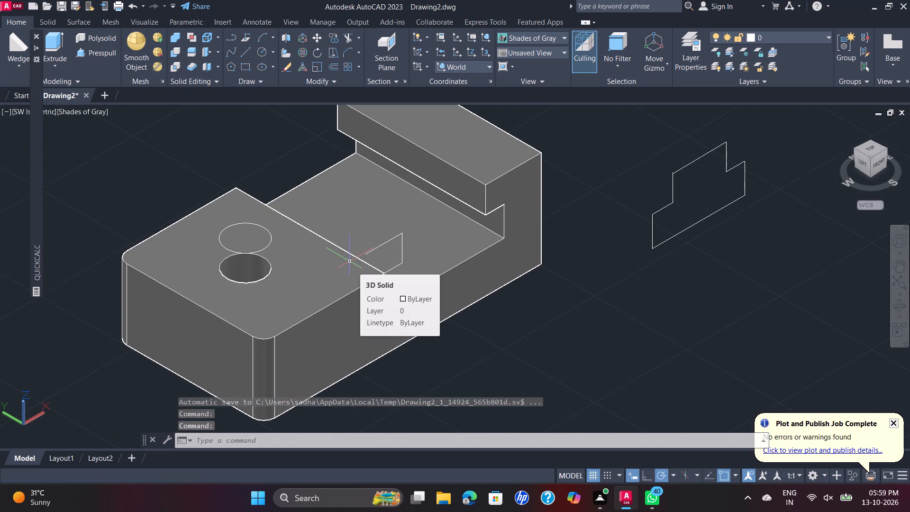
{"action": "left_click", "coordinate": [102, 111]}
{"action": "left_click", "coordinate": [139, 141]}
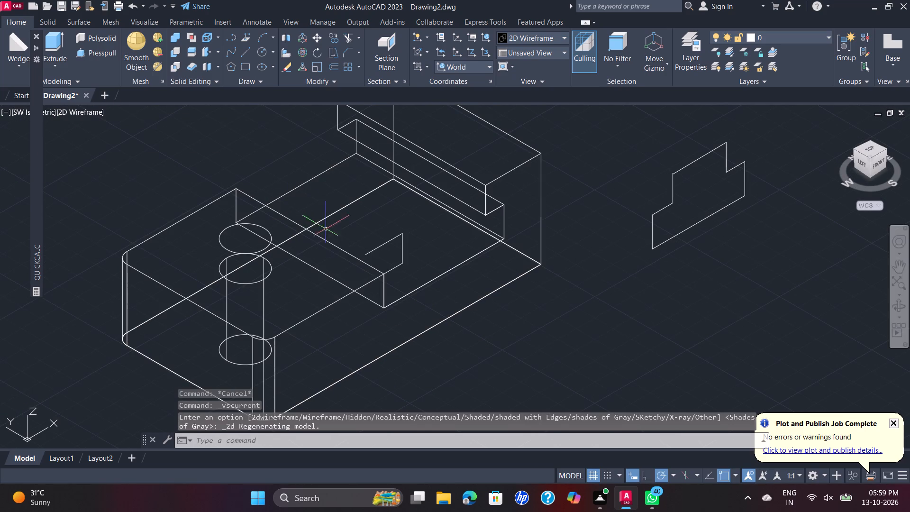
Draw a vertical line from the free end of the 20 mm line down to the lowered top face's long edge.
{"action": "scroll", "coordinate": [334, 254], "scroll_direction": "up", "scroll_amount": 1}
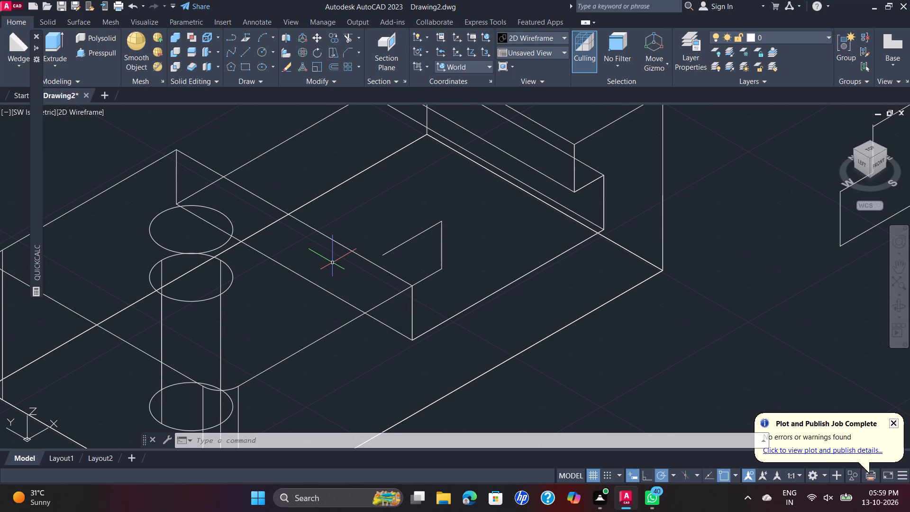
{"action": "left_click", "coordinate": [244, 54]}
{"action": "left_click", "coordinate": [383, 256]}
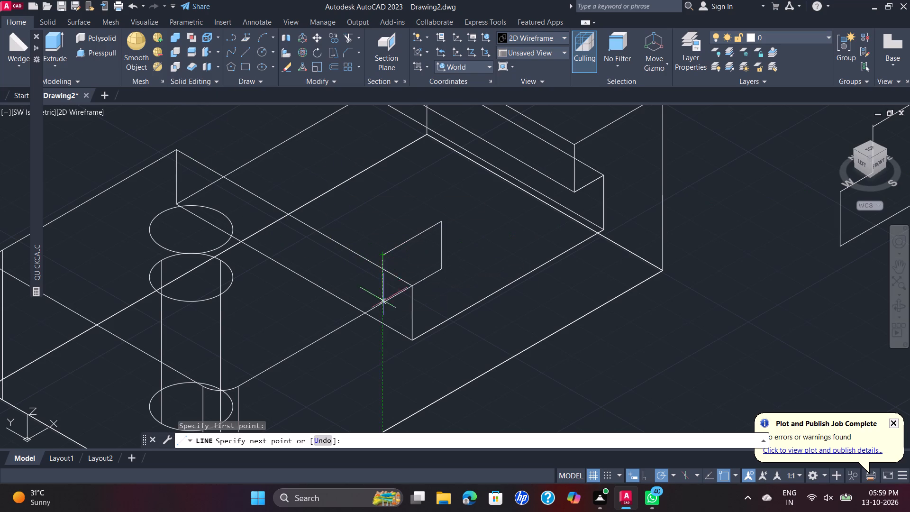
{"action": "left_click", "coordinate": [383, 301]}
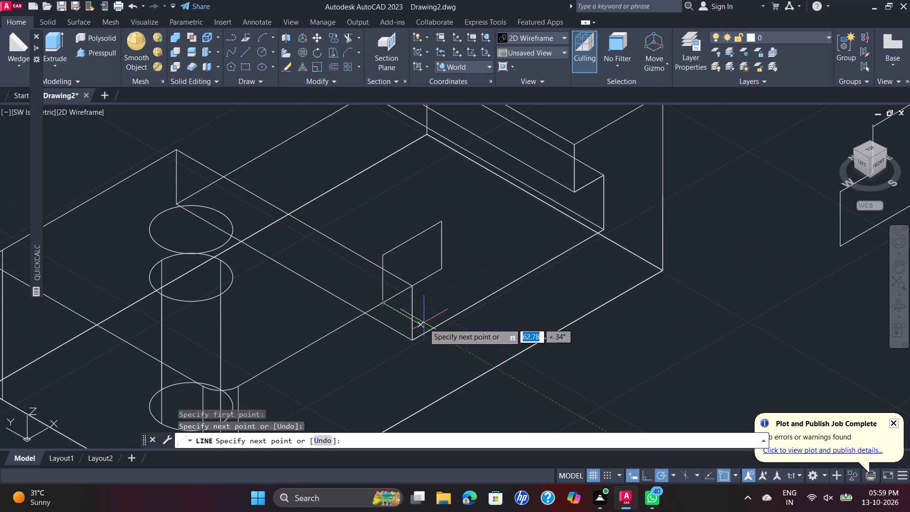
{"action": "key", "text": "Escape"}
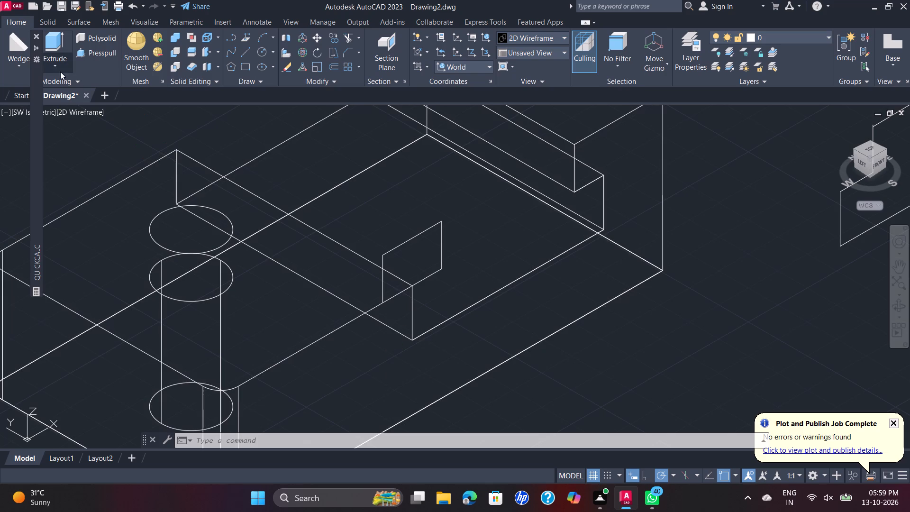
Draw a 60 mm line from the rounded corner's start on the end edge, parallel to the long side, plus a short perpendicular line to the long edge.
{"action": "left_click", "coordinate": [244, 55]}
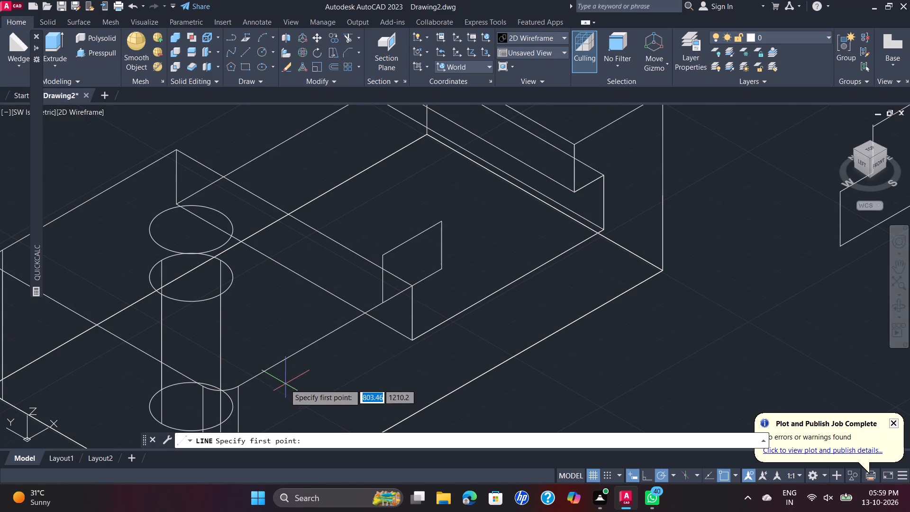
{"action": "scroll", "coordinate": [228, 391], "scroll_direction": "down", "scroll_amount": 2}
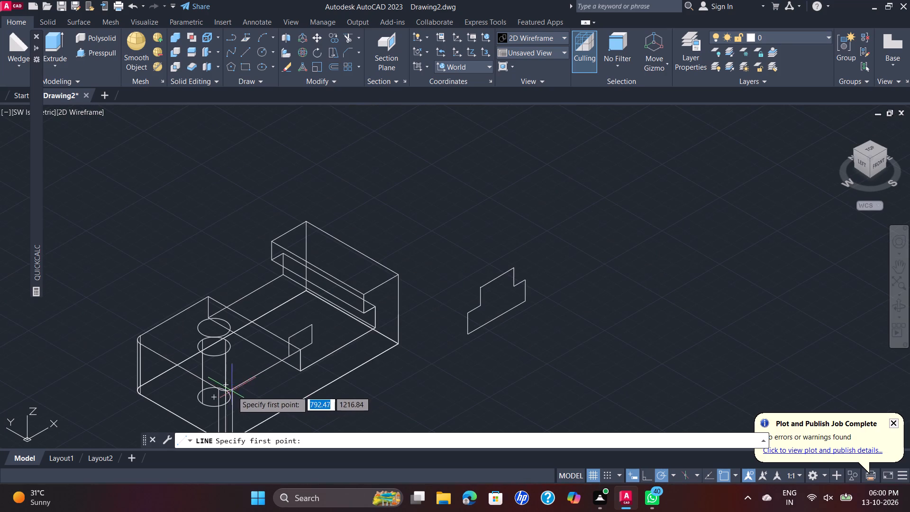
{"action": "scroll", "coordinate": [218, 392], "scroll_direction": "up", "scroll_amount": 3}
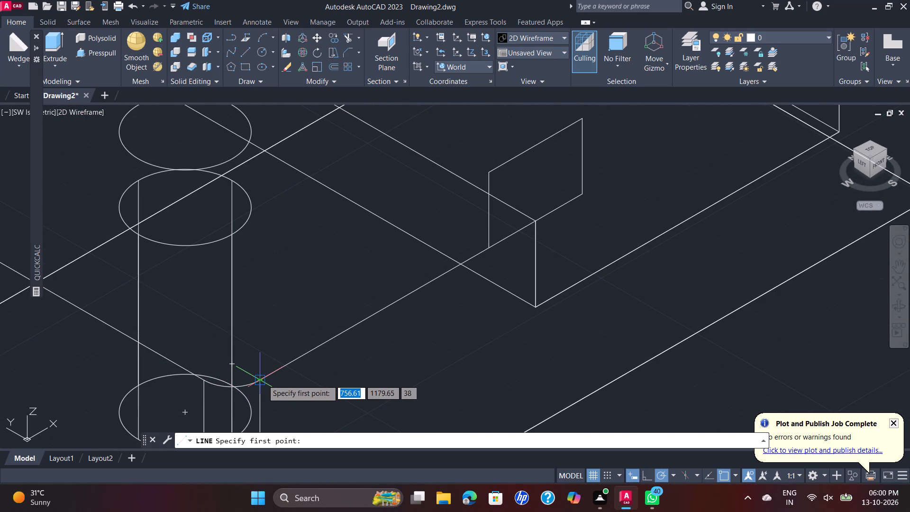
{"action": "left_click", "coordinate": [204, 381]}
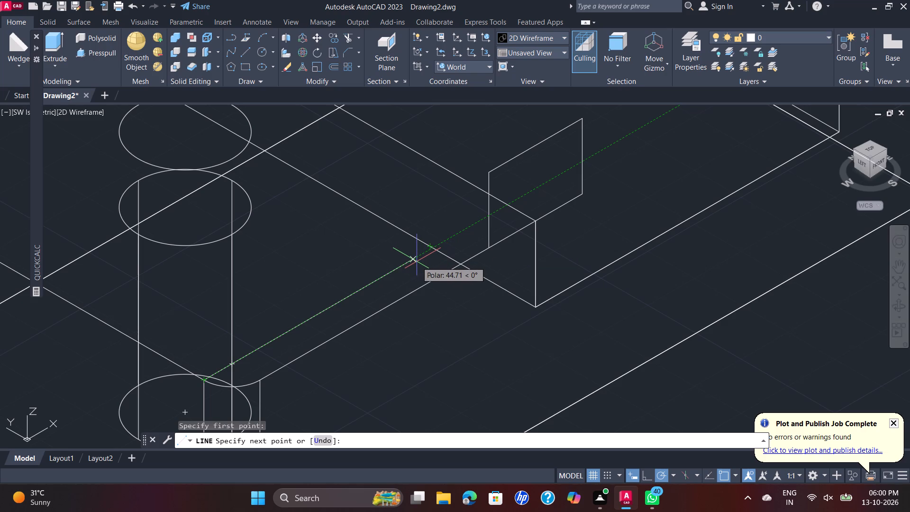
{"action": "type", "text": "60"}
{"action": "key", "text": "Return"}
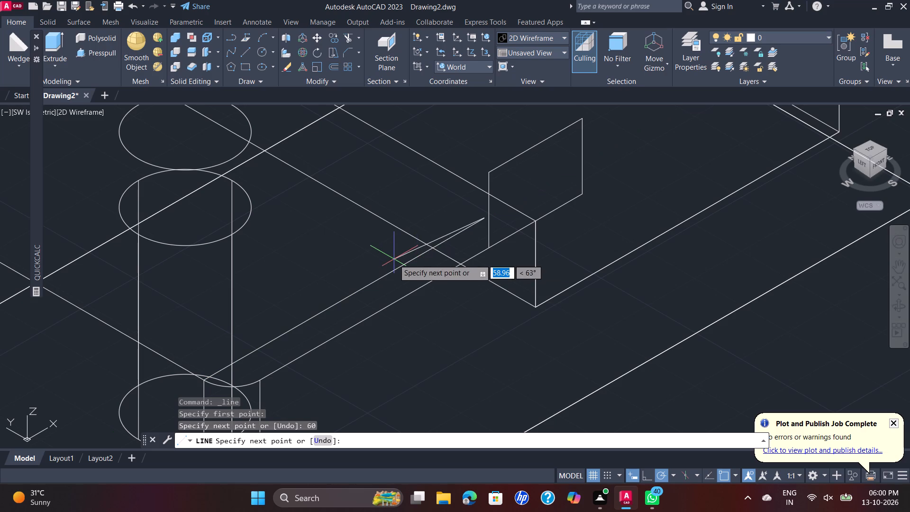
{"action": "left_click", "coordinate": [512, 238]}
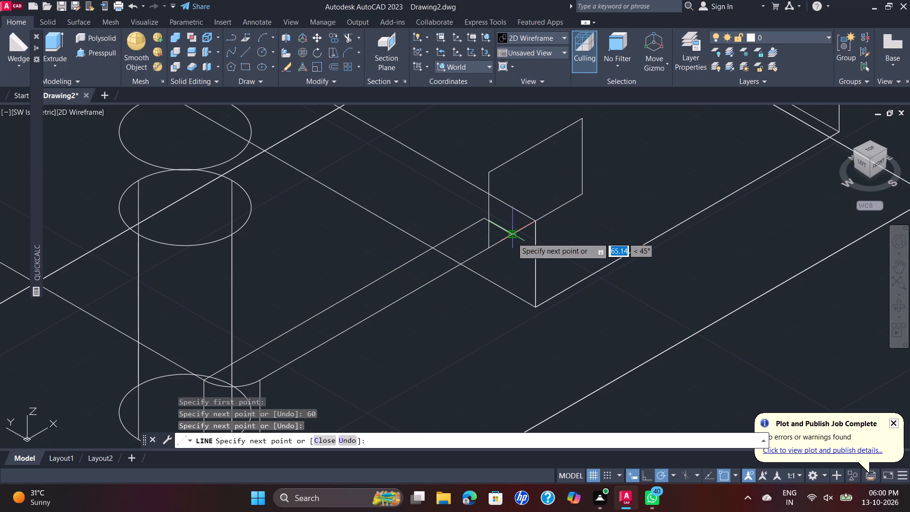
{"action": "key", "text": "Escape"}
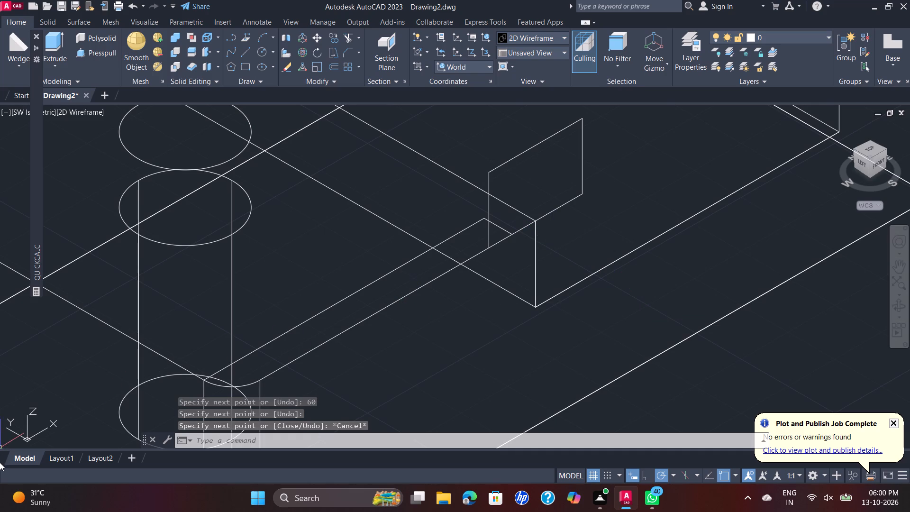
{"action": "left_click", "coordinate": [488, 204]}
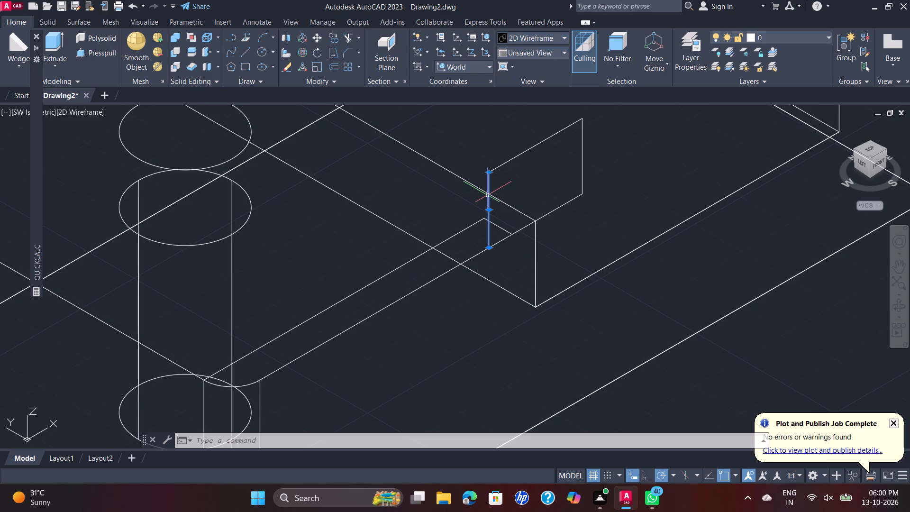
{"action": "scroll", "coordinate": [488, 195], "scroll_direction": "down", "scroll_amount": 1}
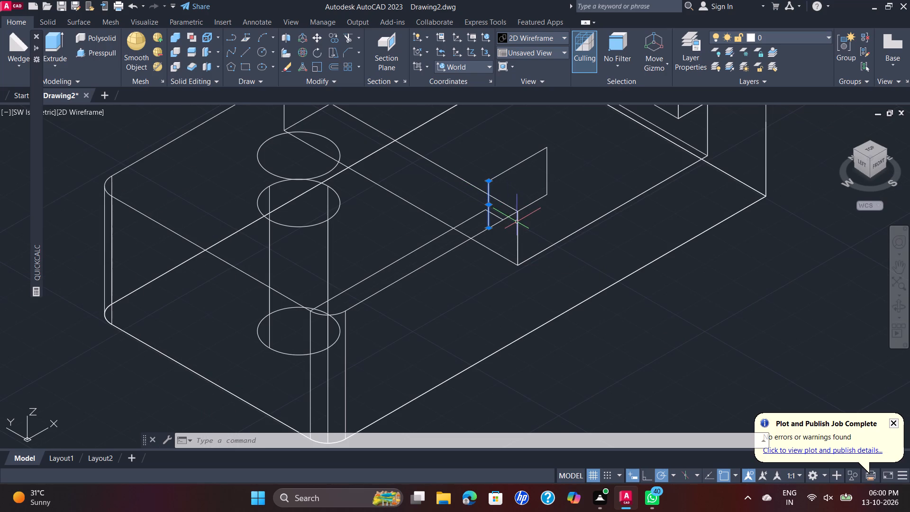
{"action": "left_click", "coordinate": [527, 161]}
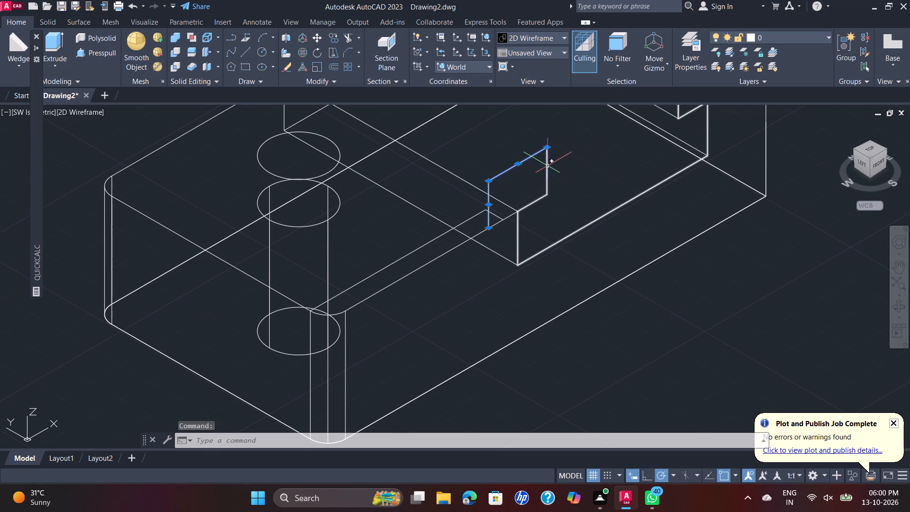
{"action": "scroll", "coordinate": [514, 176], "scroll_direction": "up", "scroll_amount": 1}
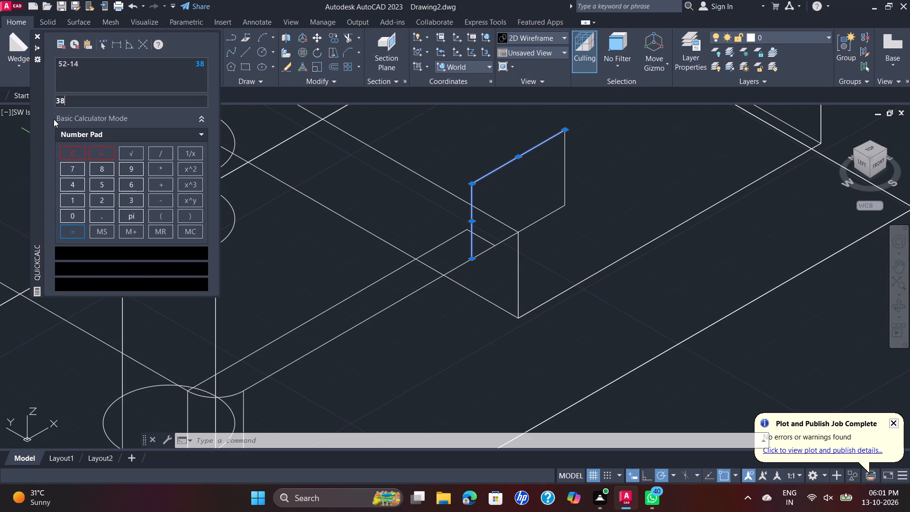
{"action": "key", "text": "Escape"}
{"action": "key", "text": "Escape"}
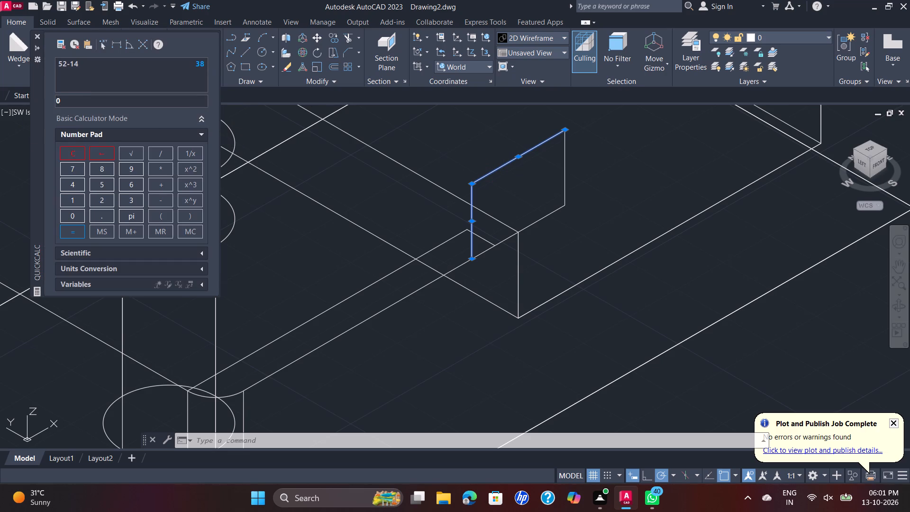
Close the QuickCalc palette.
{"action": "left_click", "coordinate": [32, 36]}
{"action": "left_click", "coordinate": [35, 36]}
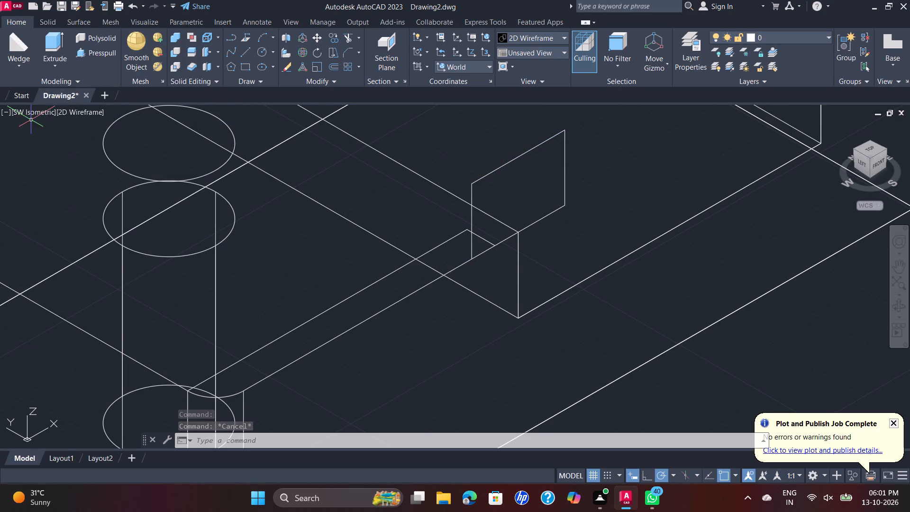
Change the visual style to Shades of Gray.
{"action": "left_click", "coordinate": [29, 117]}
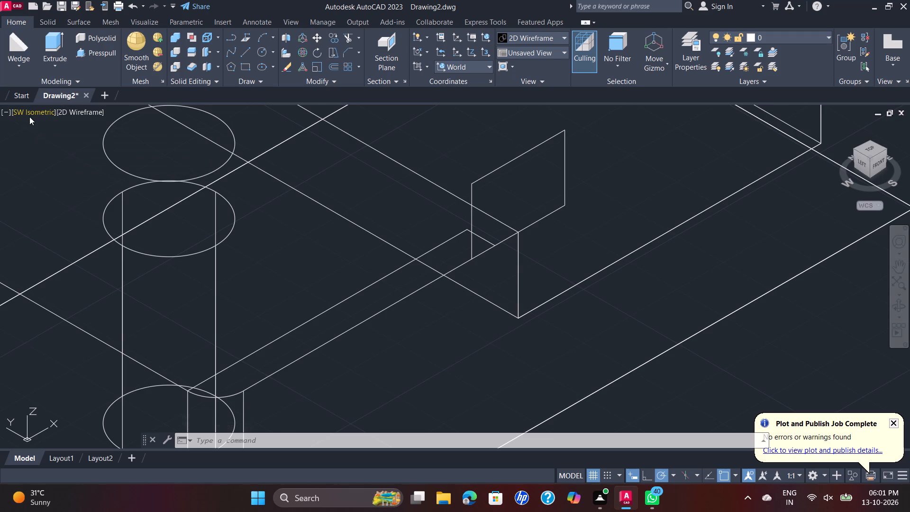
{"action": "left_click", "coordinate": [63, 114]}
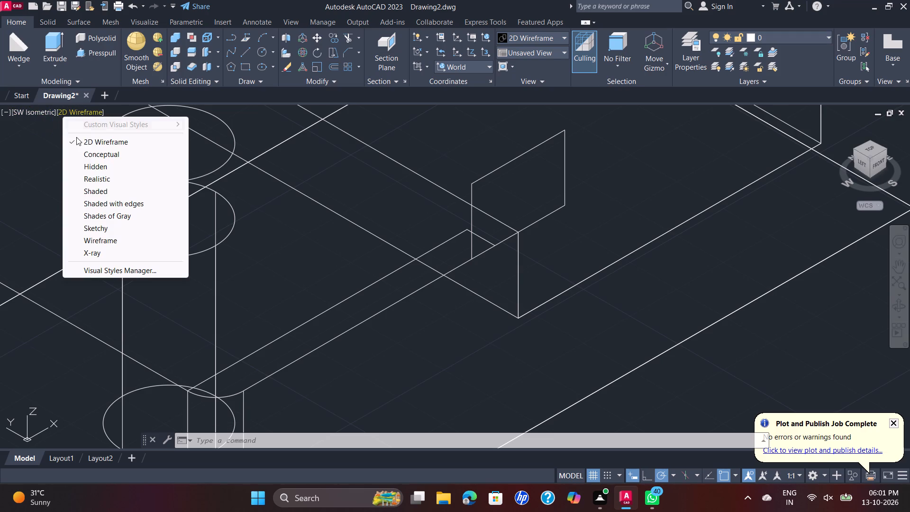
{"action": "left_click", "coordinate": [109, 214]}
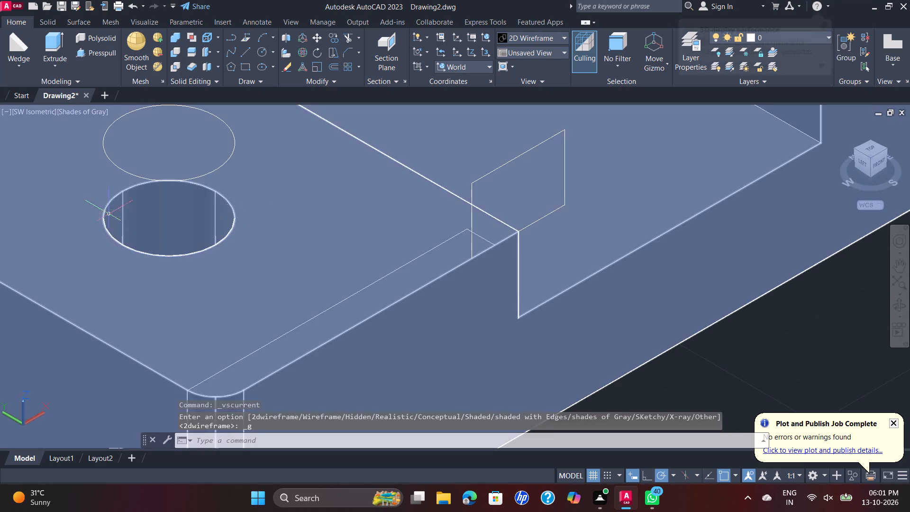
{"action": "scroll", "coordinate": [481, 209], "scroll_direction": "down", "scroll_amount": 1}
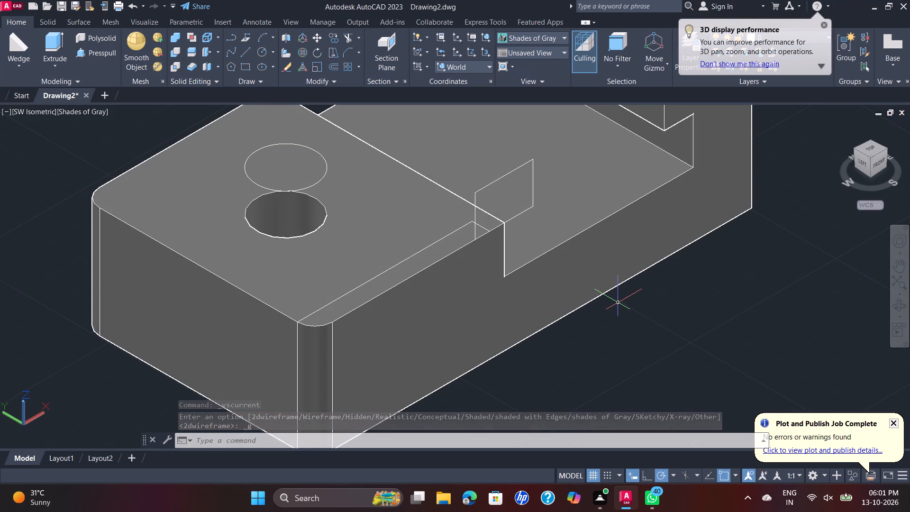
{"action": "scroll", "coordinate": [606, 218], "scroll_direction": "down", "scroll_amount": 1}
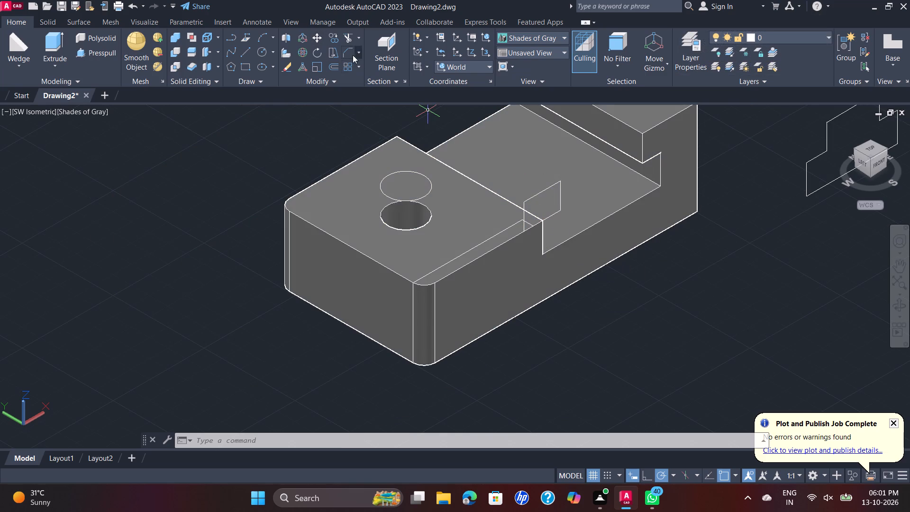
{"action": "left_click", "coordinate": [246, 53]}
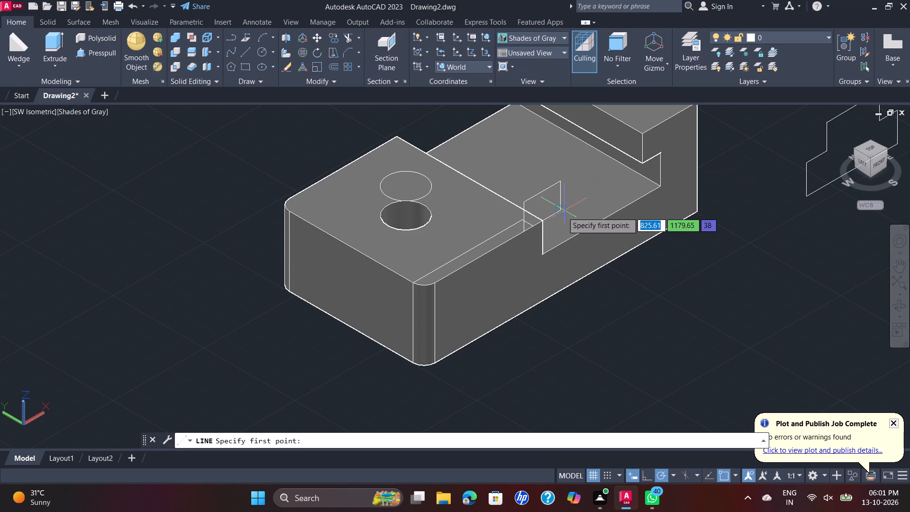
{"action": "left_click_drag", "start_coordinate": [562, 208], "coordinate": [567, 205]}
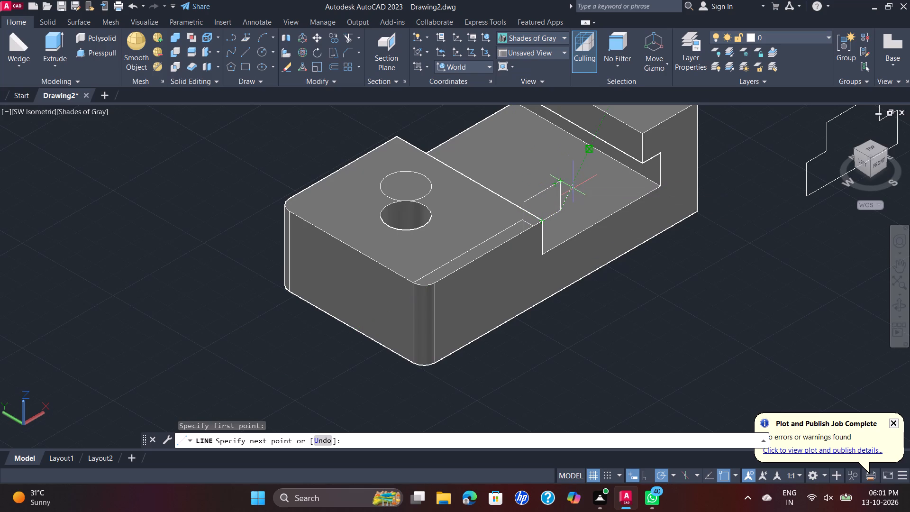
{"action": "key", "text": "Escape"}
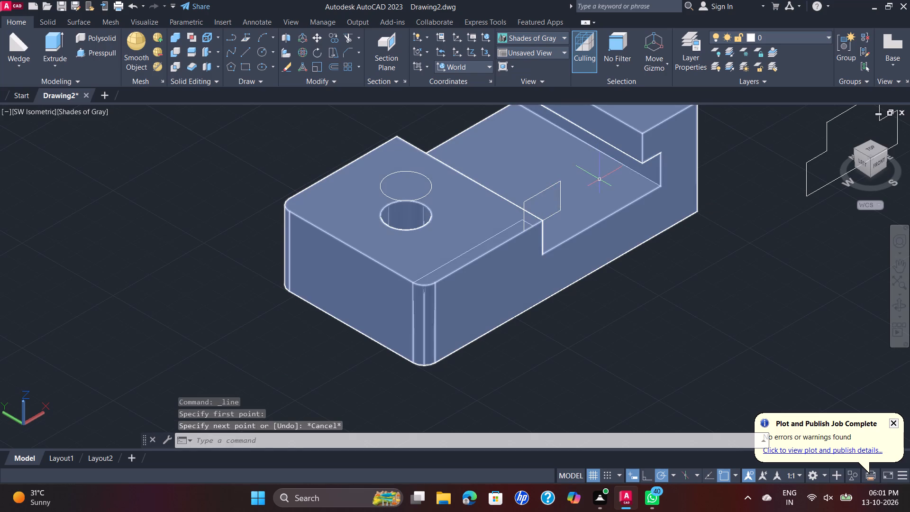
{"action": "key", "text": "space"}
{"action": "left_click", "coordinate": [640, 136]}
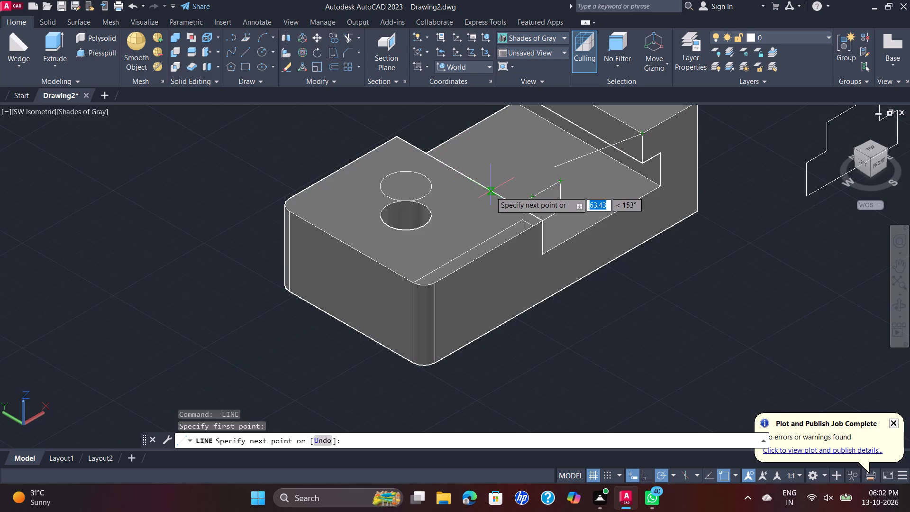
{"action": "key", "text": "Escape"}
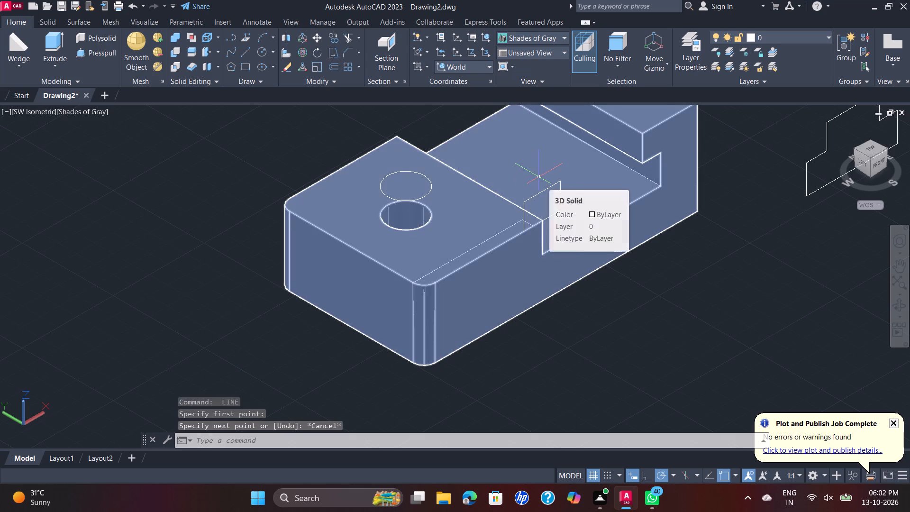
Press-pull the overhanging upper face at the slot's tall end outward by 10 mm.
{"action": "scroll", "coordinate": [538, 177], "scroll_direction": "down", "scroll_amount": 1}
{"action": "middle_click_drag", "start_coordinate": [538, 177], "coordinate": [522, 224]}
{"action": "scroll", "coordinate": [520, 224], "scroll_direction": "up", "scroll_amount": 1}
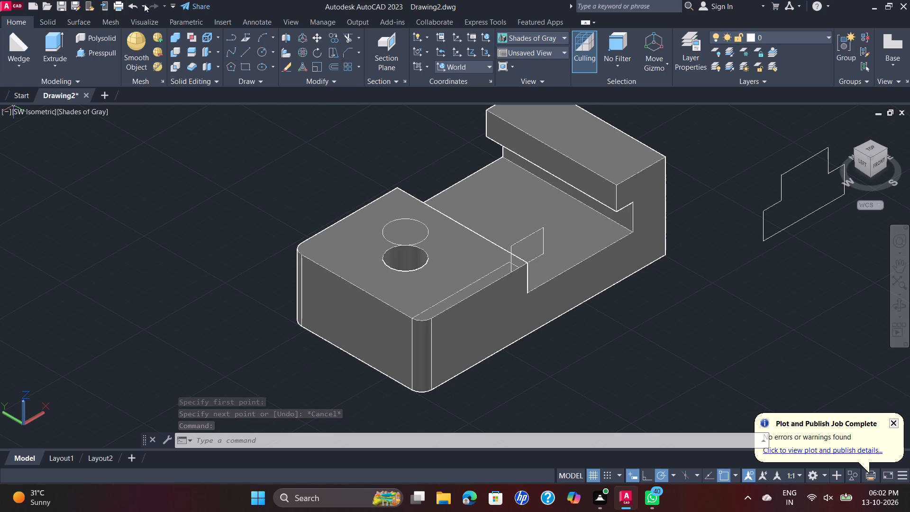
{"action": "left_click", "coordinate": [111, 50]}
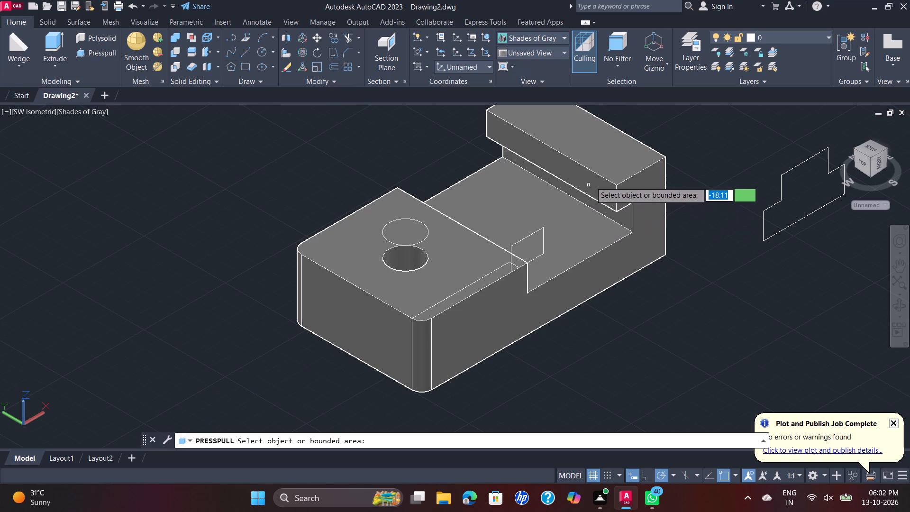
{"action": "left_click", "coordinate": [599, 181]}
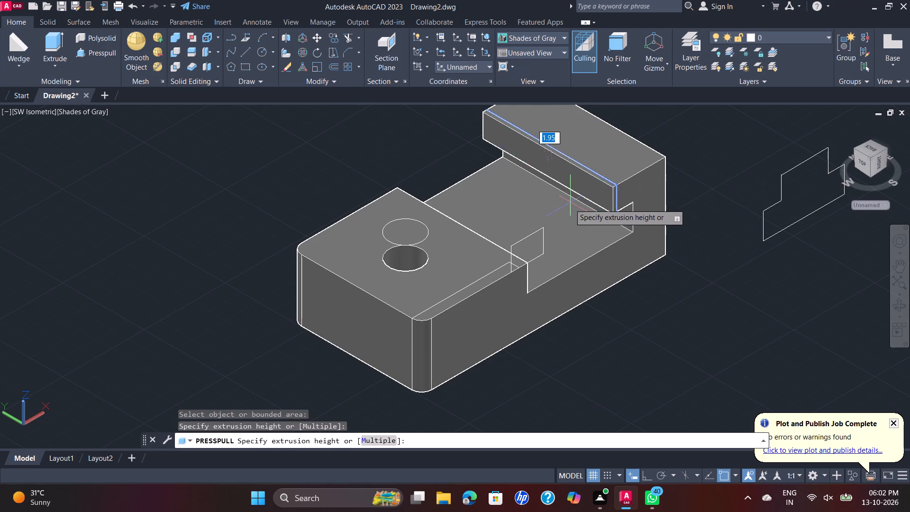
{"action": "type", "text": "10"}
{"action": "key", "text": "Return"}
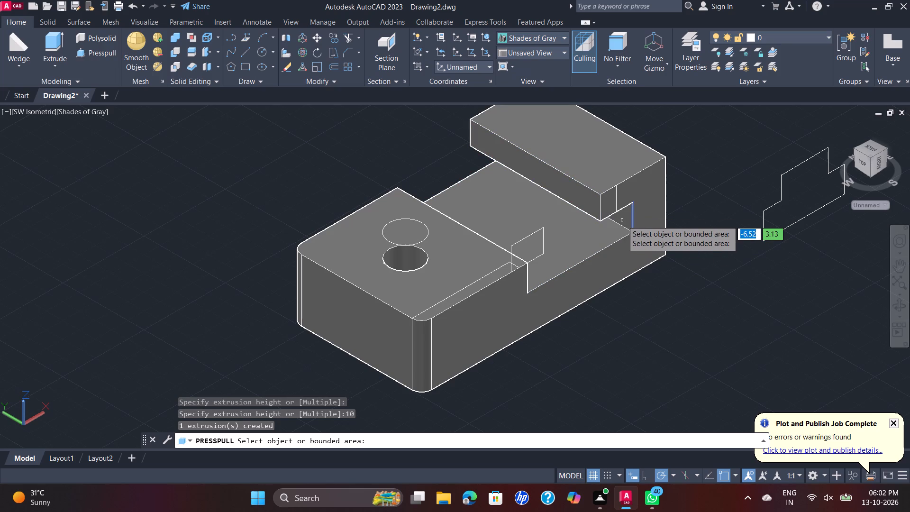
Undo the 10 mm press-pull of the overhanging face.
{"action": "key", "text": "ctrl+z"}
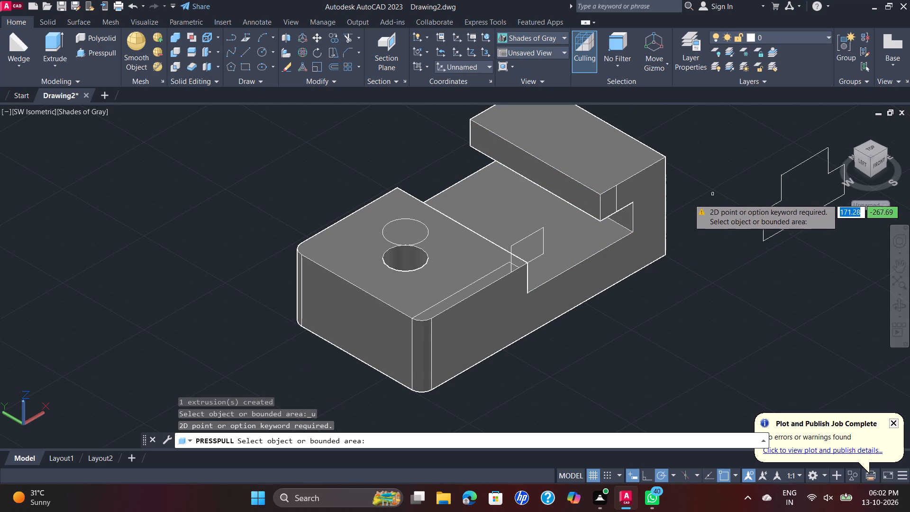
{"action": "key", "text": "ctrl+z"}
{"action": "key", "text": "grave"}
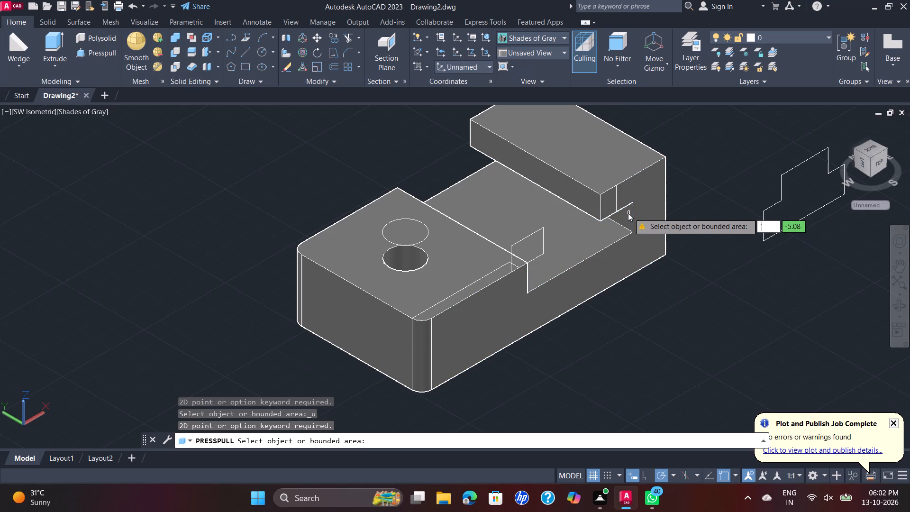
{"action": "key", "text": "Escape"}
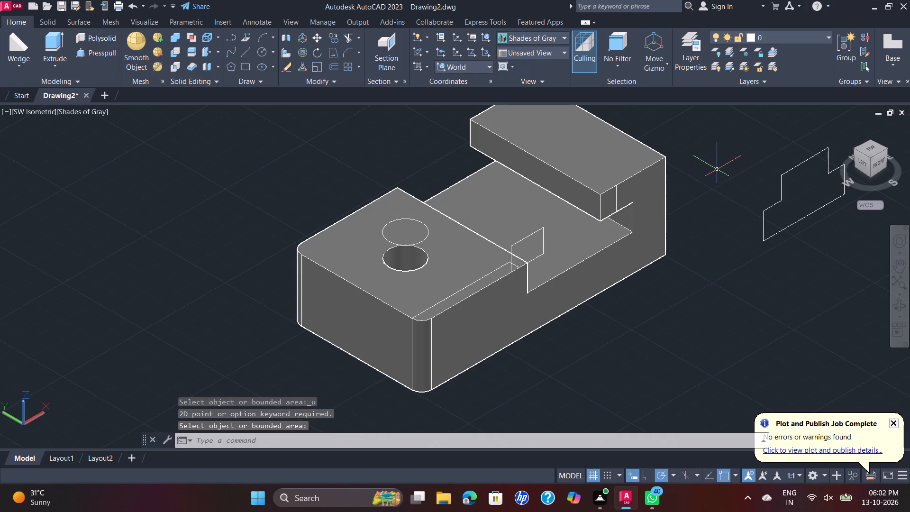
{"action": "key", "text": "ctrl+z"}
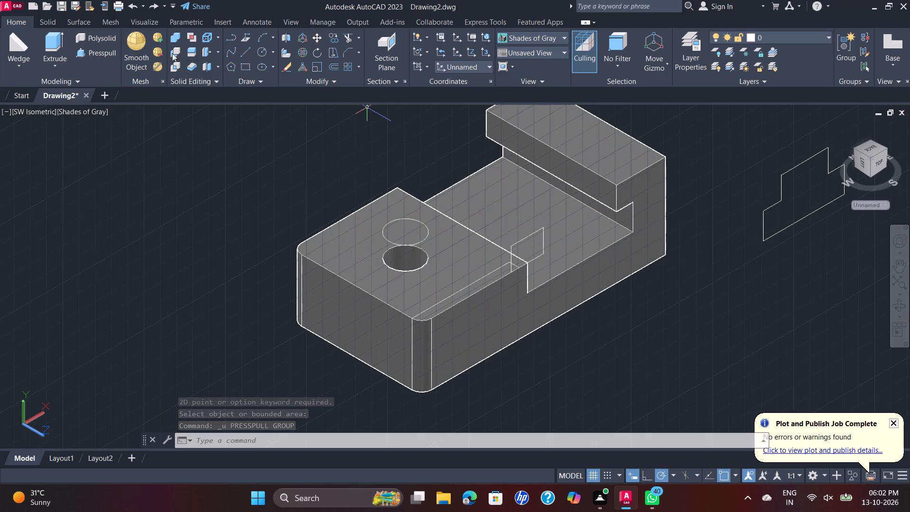
Press-pull the recessed slot wall beneath the tall end's overhang 7.5 mm into the slot.
{"action": "left_click", "coordinate": [98, 55]}
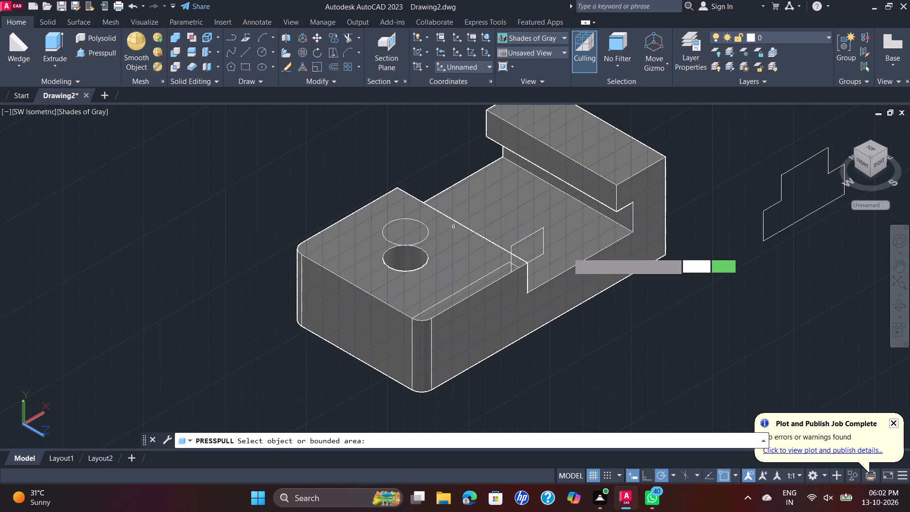
{"action": "left_click", "coordinate": [629, 219]}
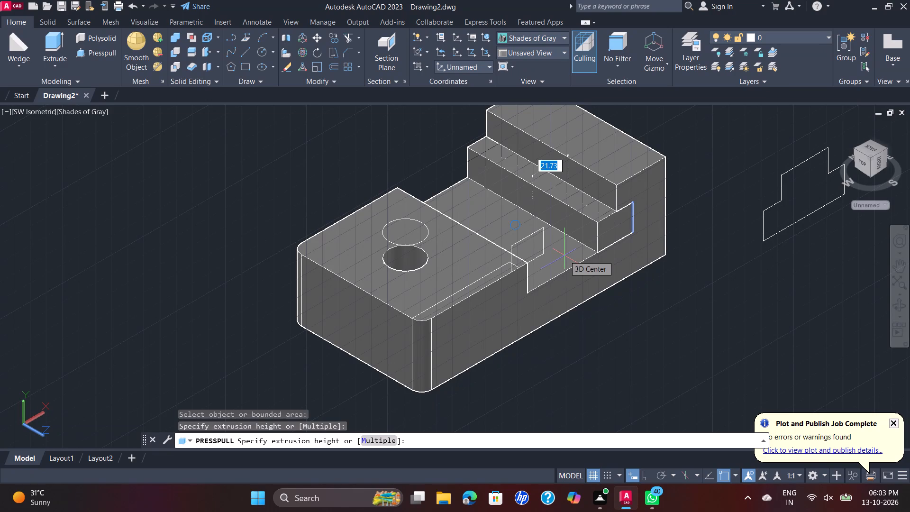
{"action": "type", "text": "7.5"}
{"action": "key", "text": "Return"}
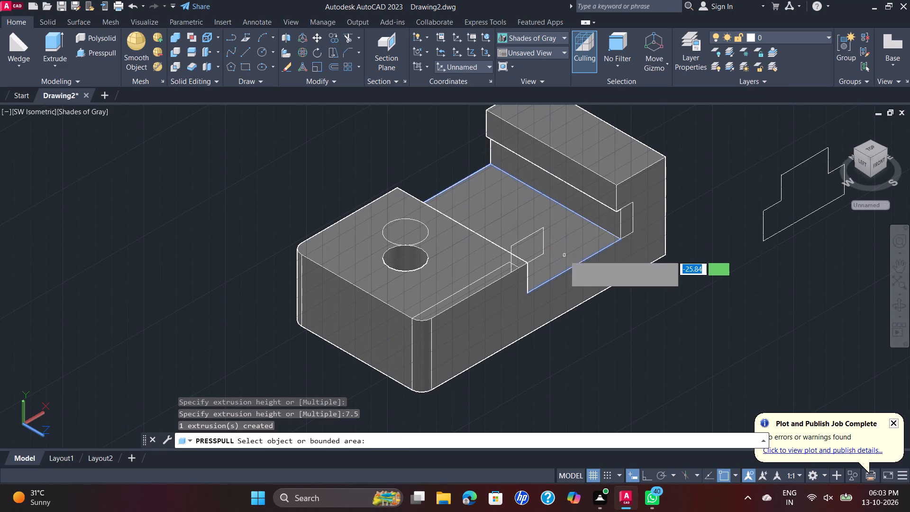
Press-pull the overhanging upper face at the tall end 10 mm toward the hole end.
{"action": "left_click", "coordinate": [591, 186]}
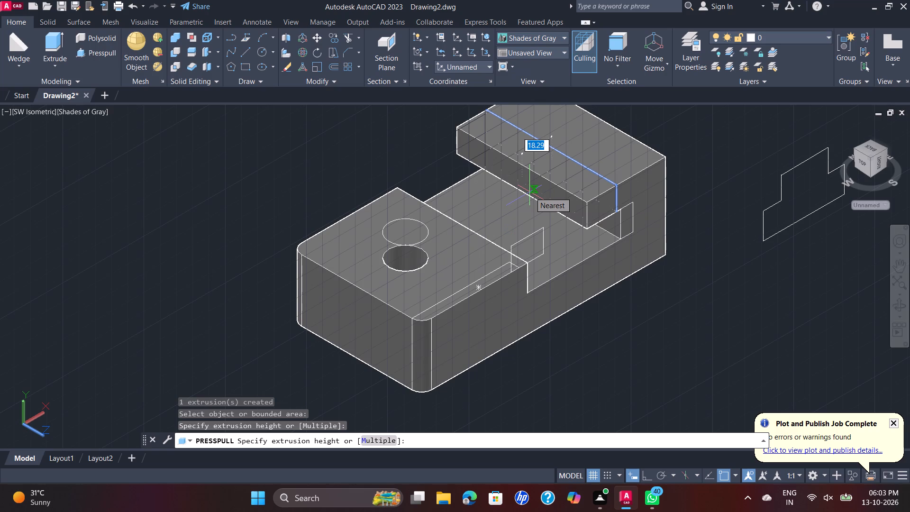
{"action": "type", "text": "10"}
{"action": "key", "text": "Return"}
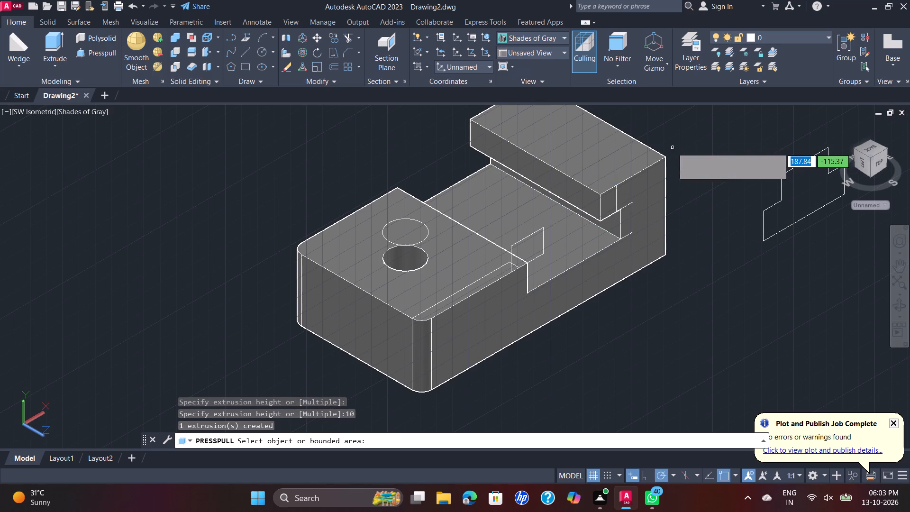
Press-pull the slot wall on the hole end 7.5 mm into the slot, toward the tall end.
{"action": "middle_click_drag", "start_coordinate": [673, 148], "coordinate": [586, 150], "text": "shift"}
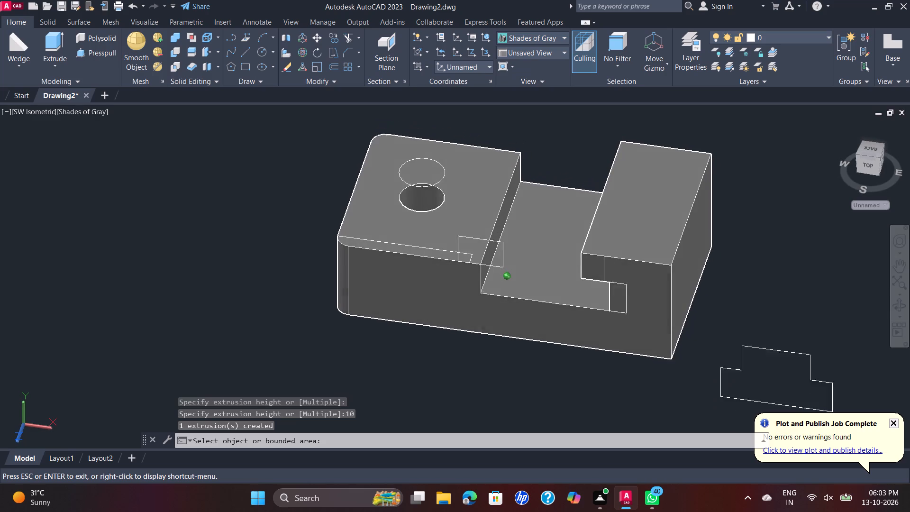
{"action": "middle_click_drag", "start_coordinate": [586, 150], "coordinate": [586, 147], "text": "shift"}
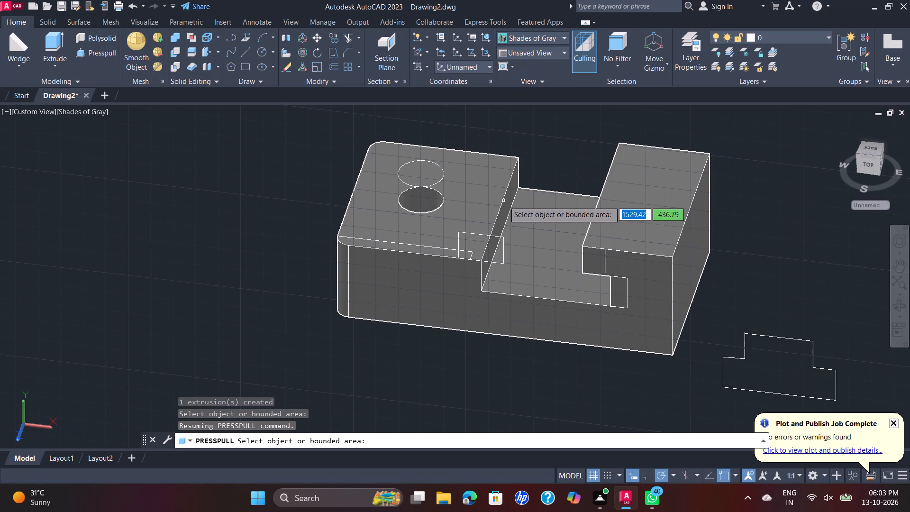
{"action": "left_click", "coordinate": [508, 205]}
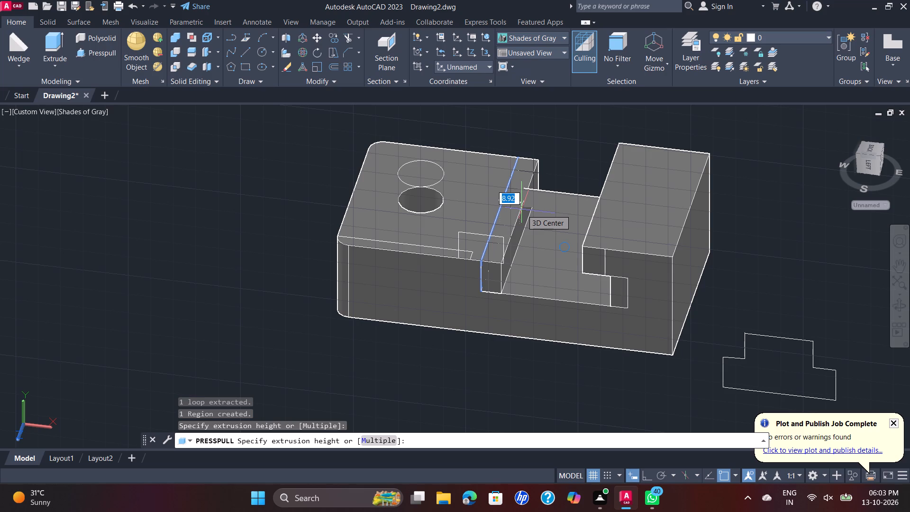
{"action": "type", "text": "7.5"}
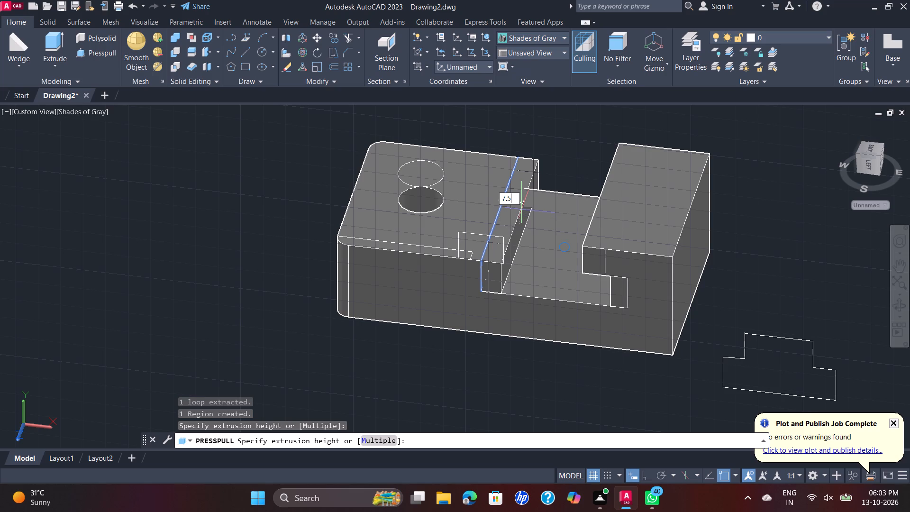
{"action": "key", "text": "Return"}
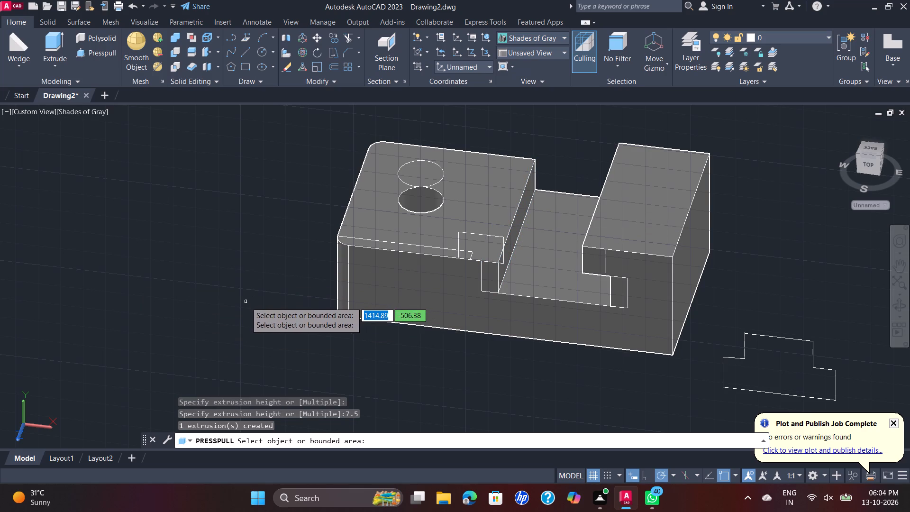
{"action": "key", "text": "Escape"}
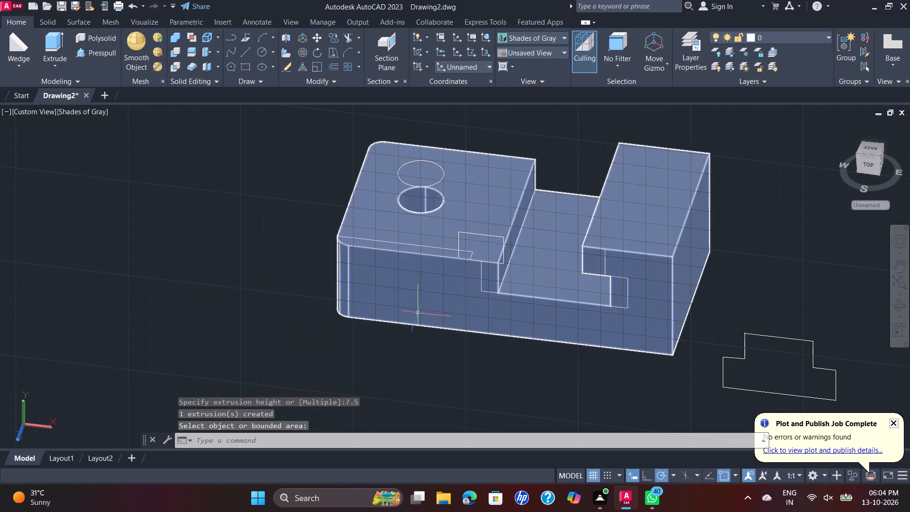
Set the model view back to SW Isometric.
{"action": "scroll", "coordinate": [447, 330], "scroll_direction": "down", "scroll_amount": 1}
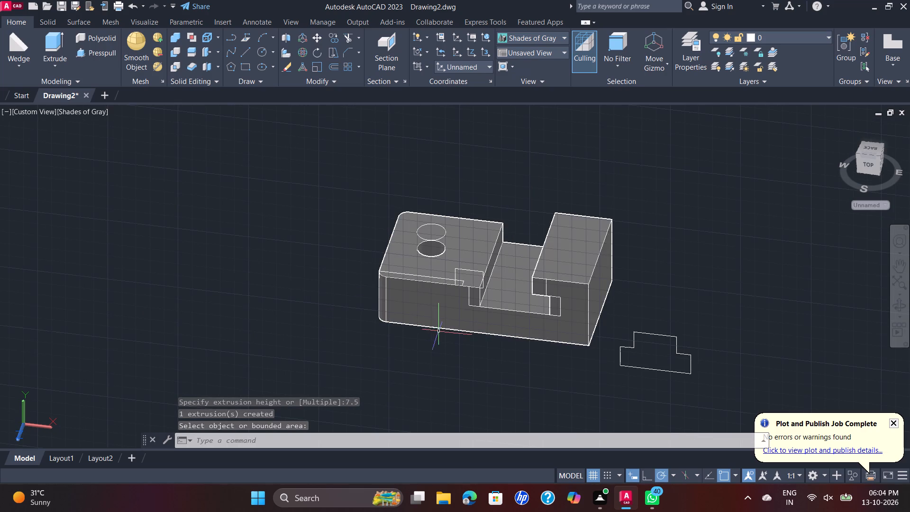
{"action": "middle_click_drag", "start_coordinate": [440, 331], "coordinate": [527, 339], "text": "shift"}
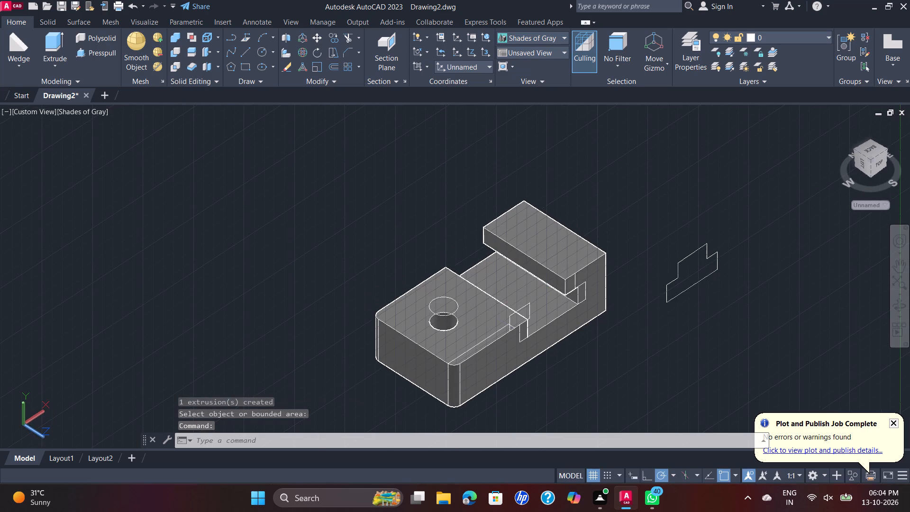
{"action": "left_click", "coordinate": [45, 114]}
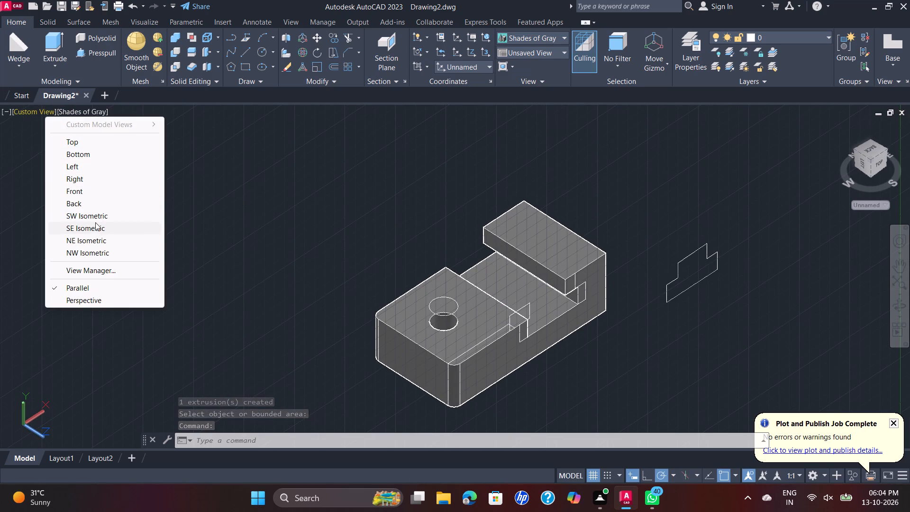
{"action": "left_click", "coordinate": [96, 223]}
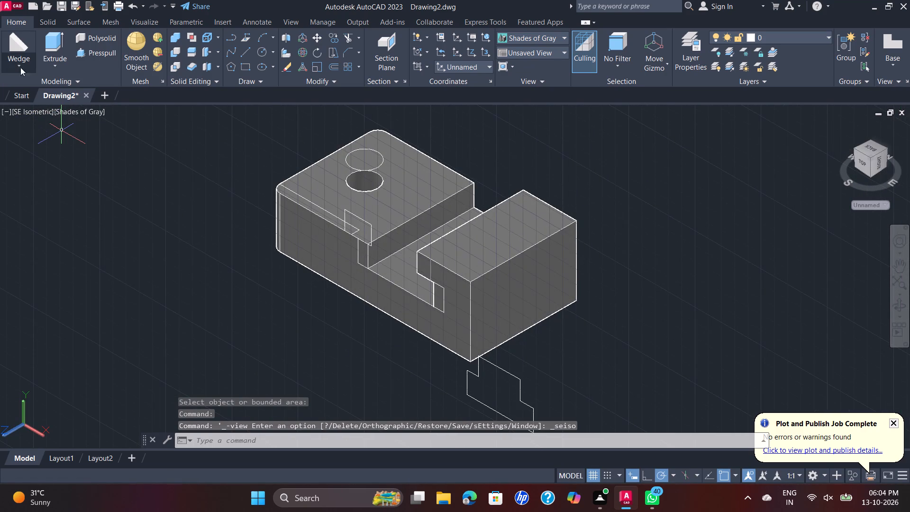
{"action": "left_click", "coordinate": [38, 113]}
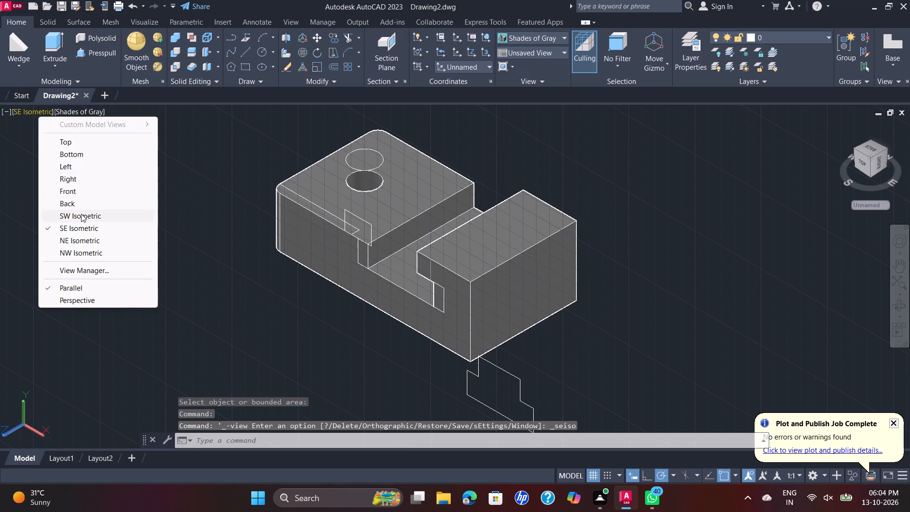
{"action": "left_click", "coordinate": [82, 213]}
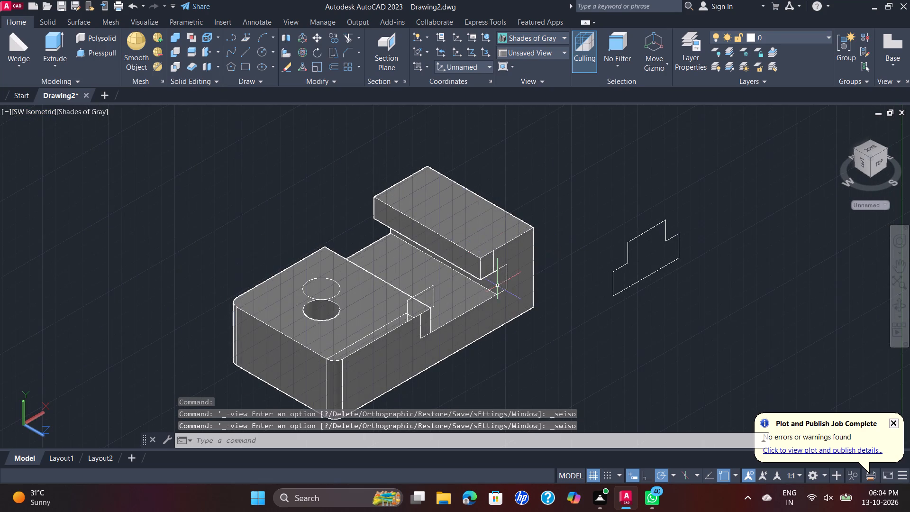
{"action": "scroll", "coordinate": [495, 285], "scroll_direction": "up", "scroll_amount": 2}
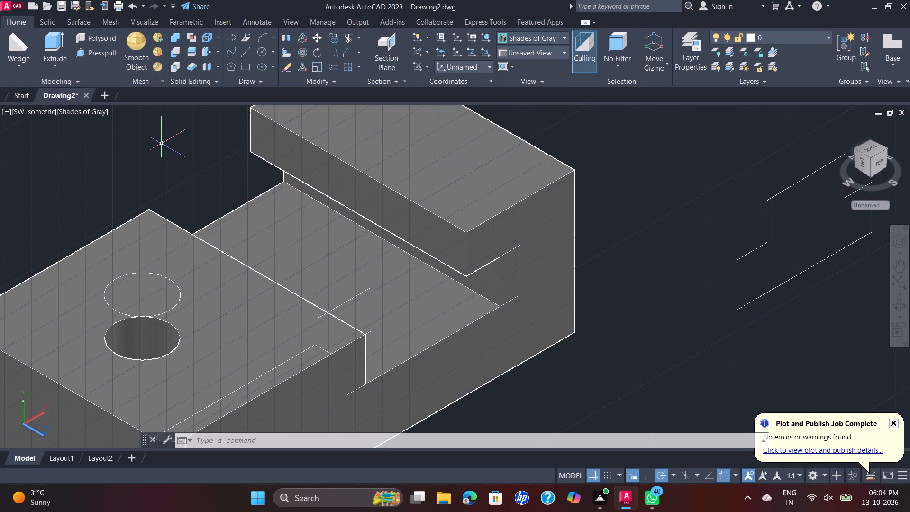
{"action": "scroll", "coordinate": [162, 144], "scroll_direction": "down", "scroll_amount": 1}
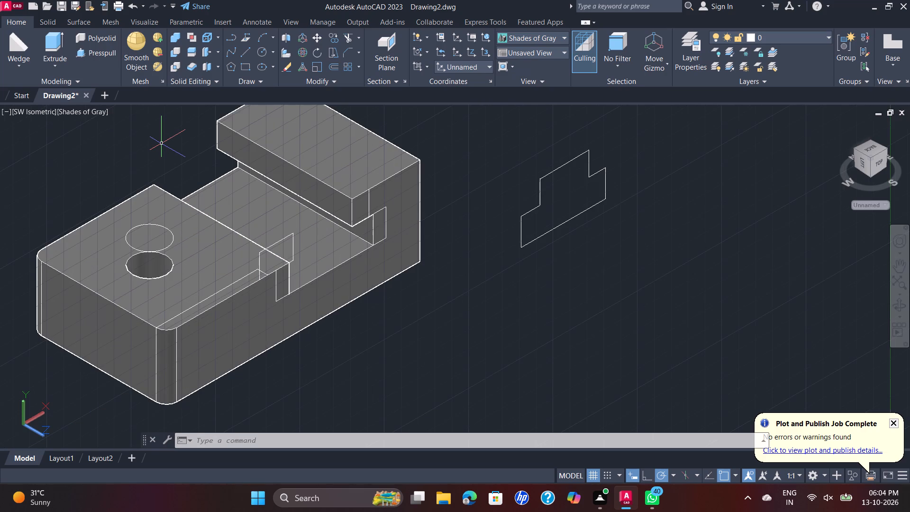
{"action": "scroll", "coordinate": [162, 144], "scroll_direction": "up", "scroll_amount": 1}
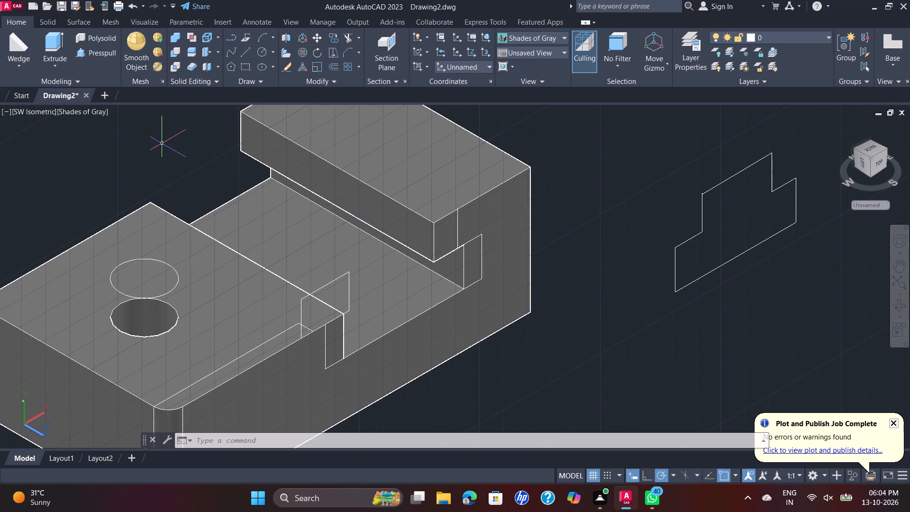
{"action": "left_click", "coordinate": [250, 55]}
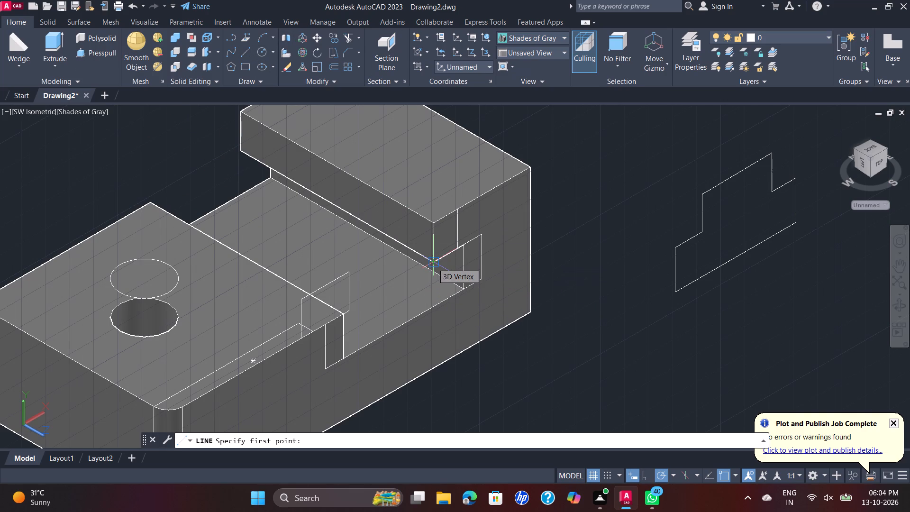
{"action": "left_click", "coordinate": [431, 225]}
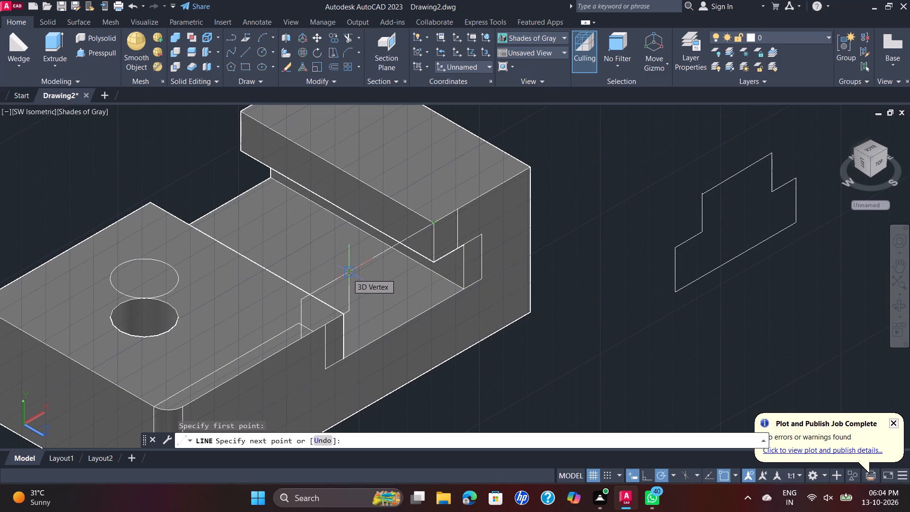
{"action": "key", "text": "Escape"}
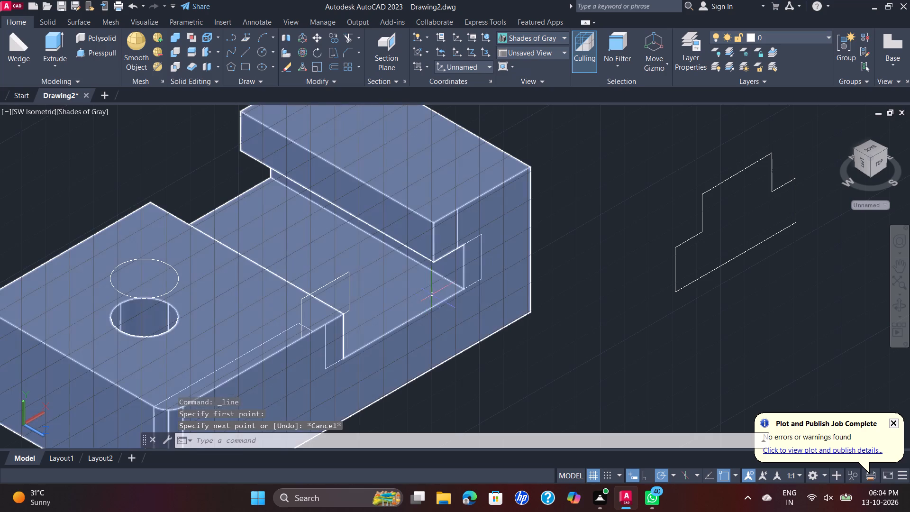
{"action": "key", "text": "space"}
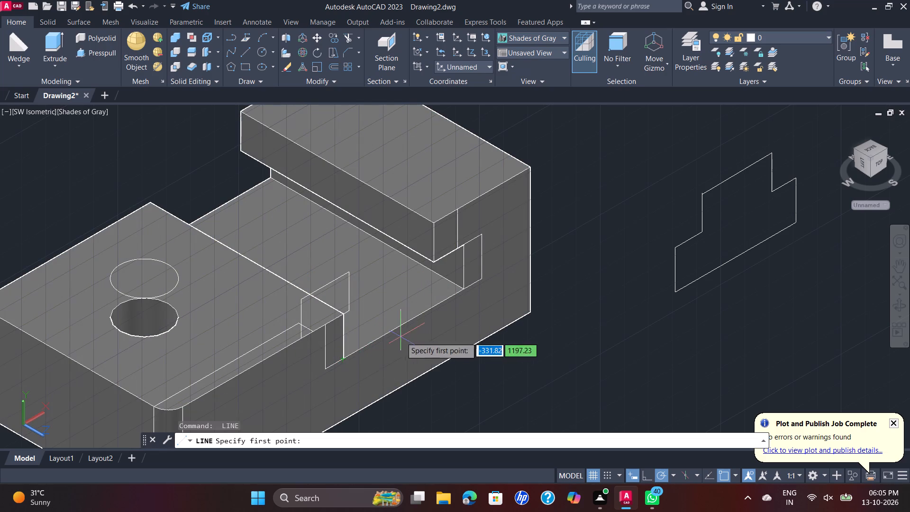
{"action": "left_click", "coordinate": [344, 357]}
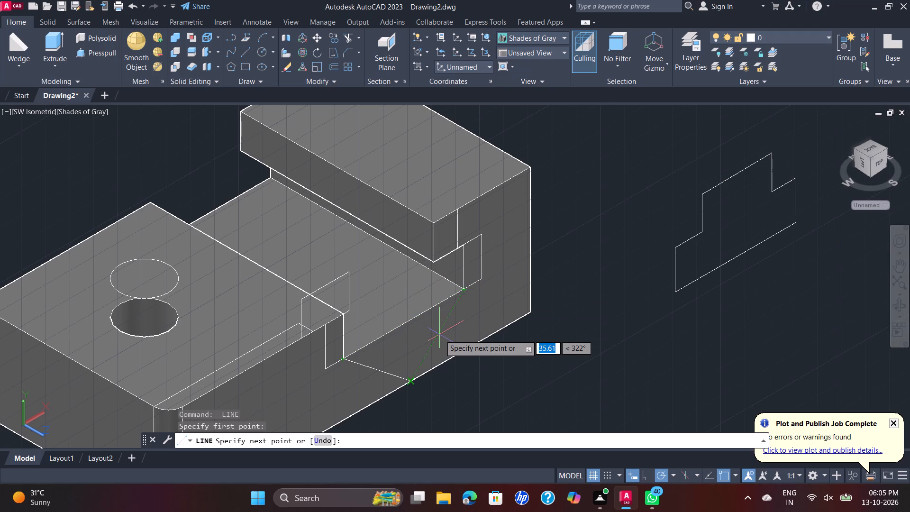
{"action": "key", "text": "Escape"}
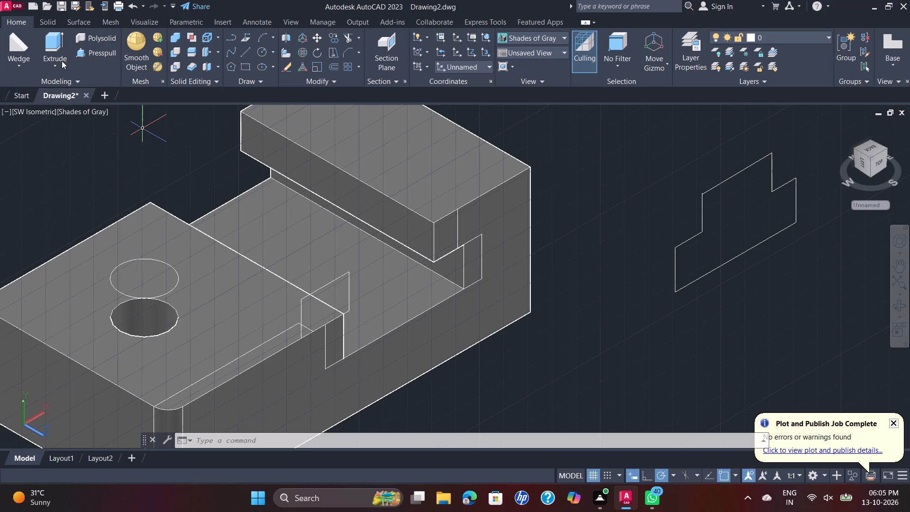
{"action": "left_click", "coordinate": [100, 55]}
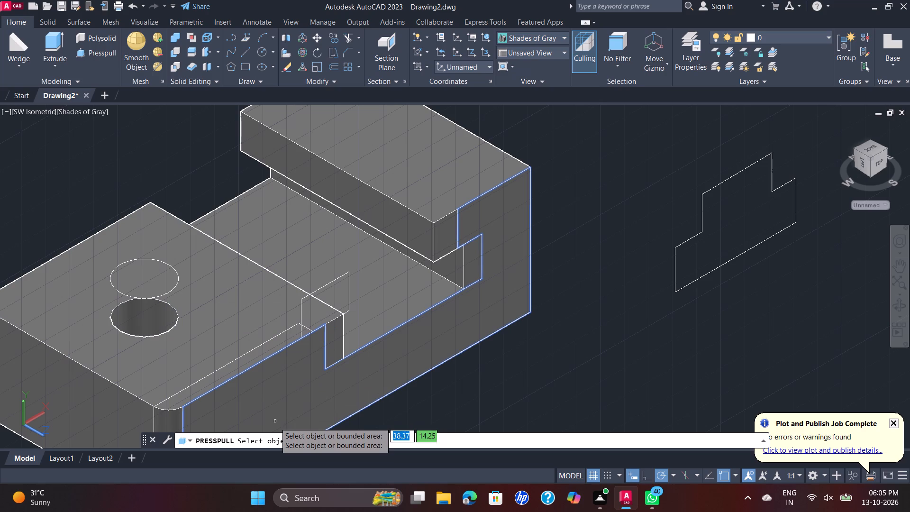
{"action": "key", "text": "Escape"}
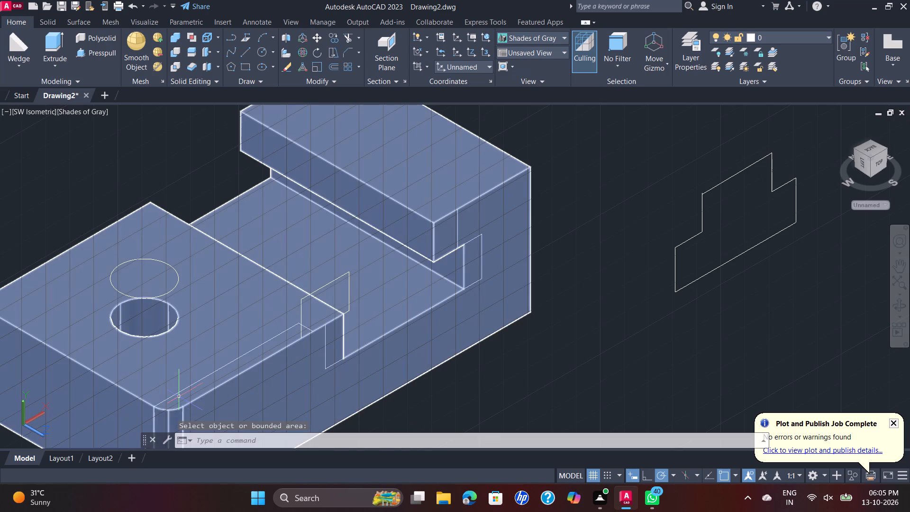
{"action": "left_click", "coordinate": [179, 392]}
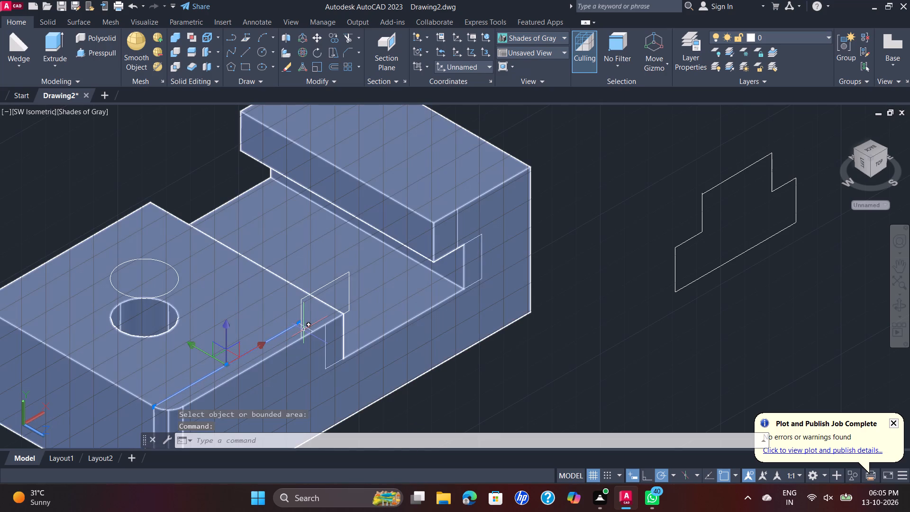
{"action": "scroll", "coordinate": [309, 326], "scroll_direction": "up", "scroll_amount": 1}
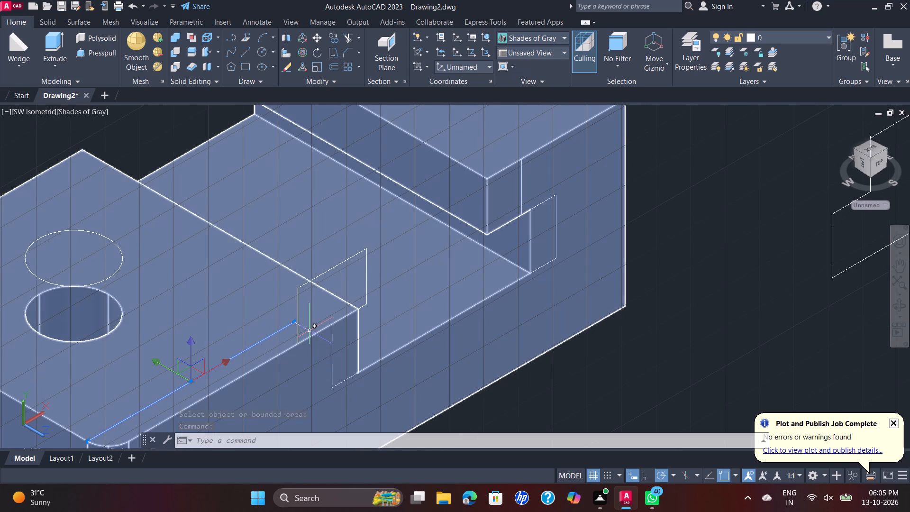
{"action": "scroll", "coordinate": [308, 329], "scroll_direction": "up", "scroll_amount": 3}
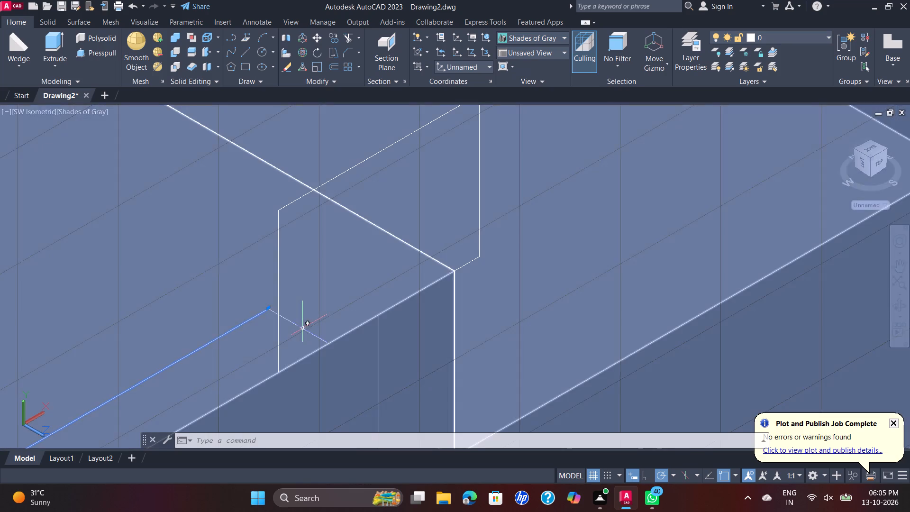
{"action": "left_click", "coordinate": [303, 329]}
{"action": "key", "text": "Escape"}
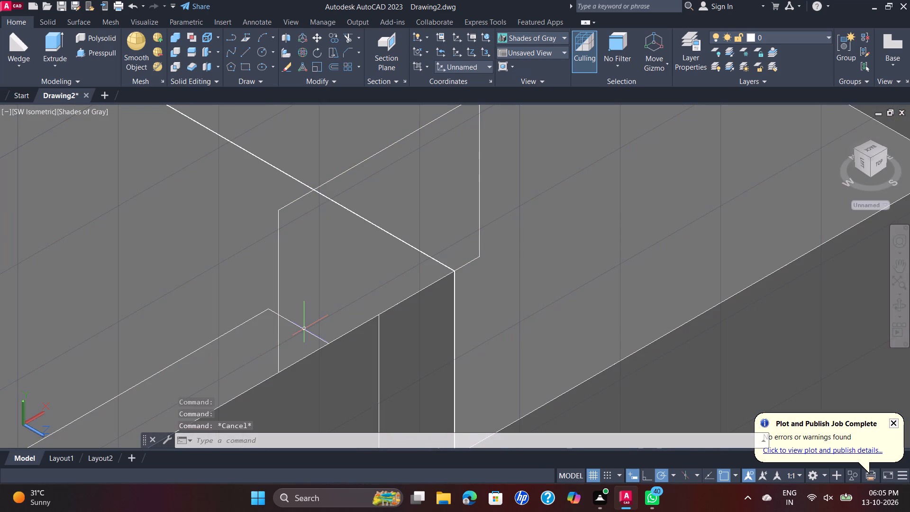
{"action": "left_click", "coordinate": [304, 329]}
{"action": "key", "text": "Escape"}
Erase the long leftover line on the hole end's top face that runs parallel to the block's long side edge.
{"action": "scroll", "coordinate": [303, 331], "scroll_direction": "up", "scroll_amount": 1}
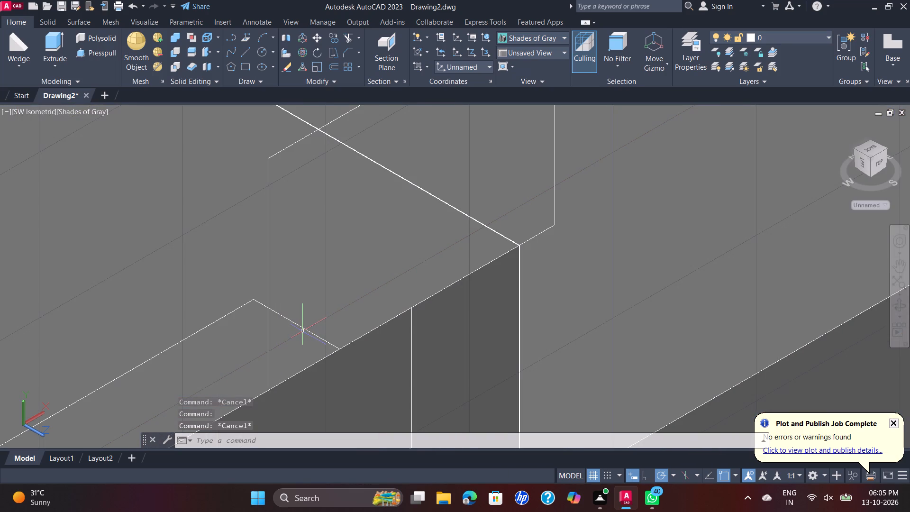
{"action": "scroll", "coordinate": [303, 328], "scroll_direction": "up", "scroll_amount": 3}
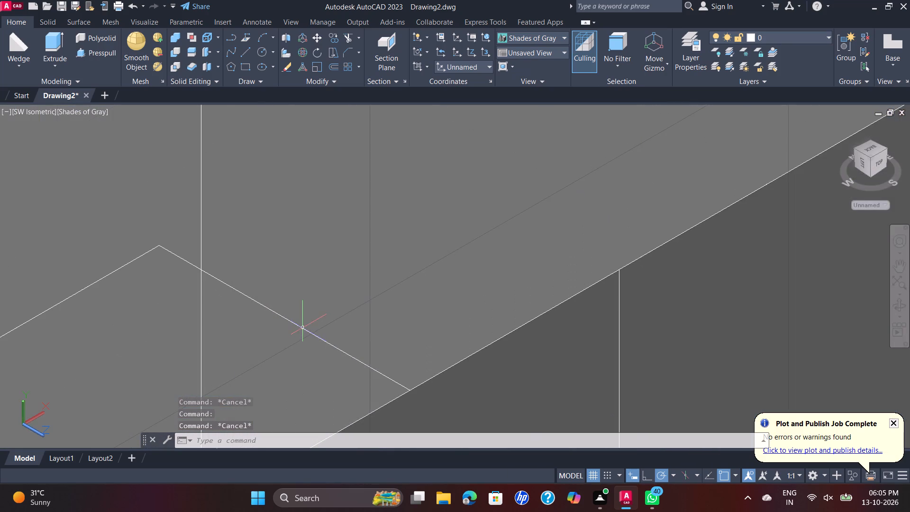
{"action": "scroll", "coordinate": [303, 328], "scroll_direction": "down", "scroll_amount": 6}
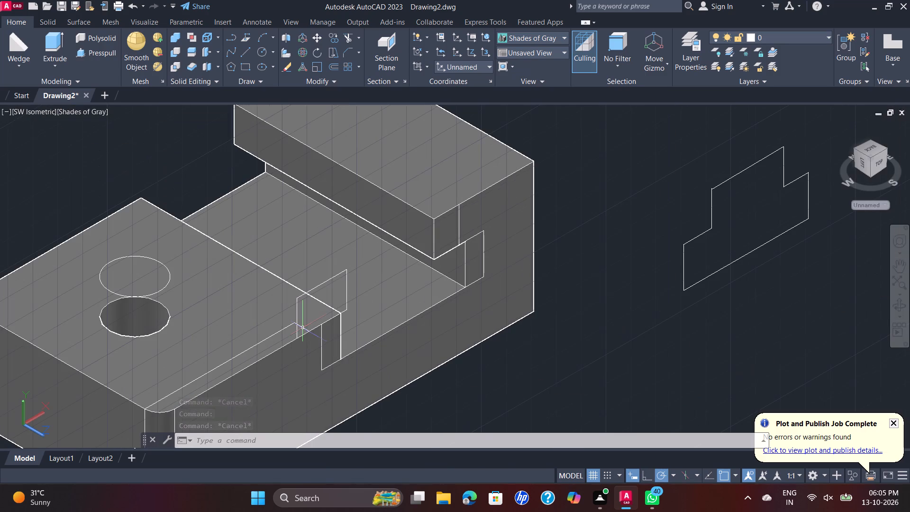
{"action": "left_click", "coordinate": [232, 359]}
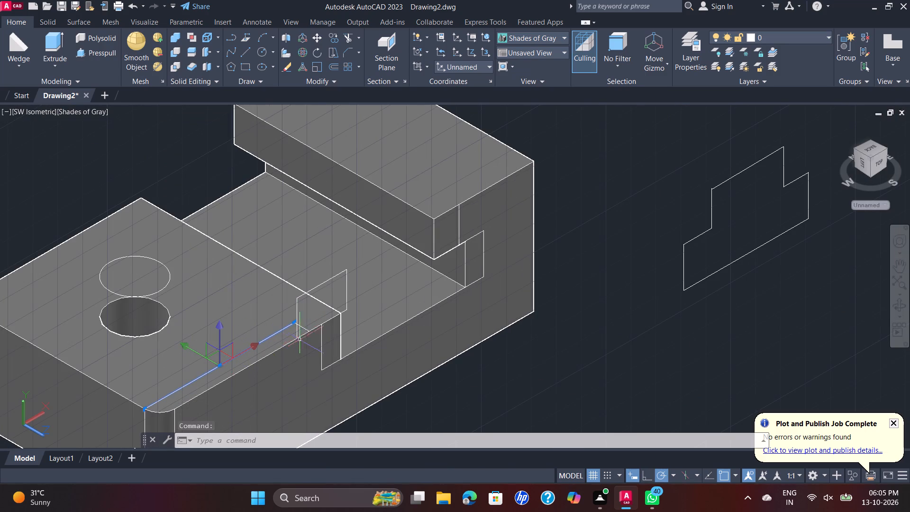
{"action": "scroll", "coordinate": [302, 322], "scroll_direction": "up", "scroll_amount": 2}
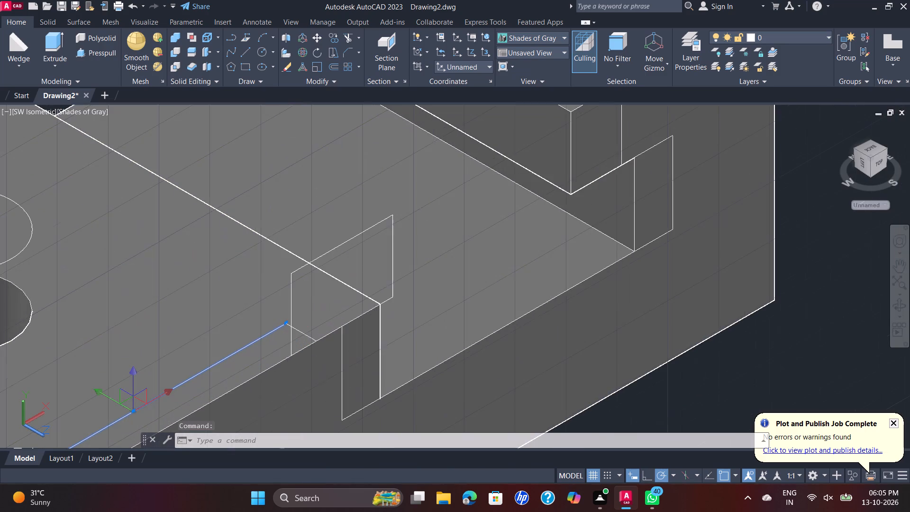
{"action": "scroll", "coordinate": [309, 337], "scroll_direction": "down", "scroll_amount": 1}
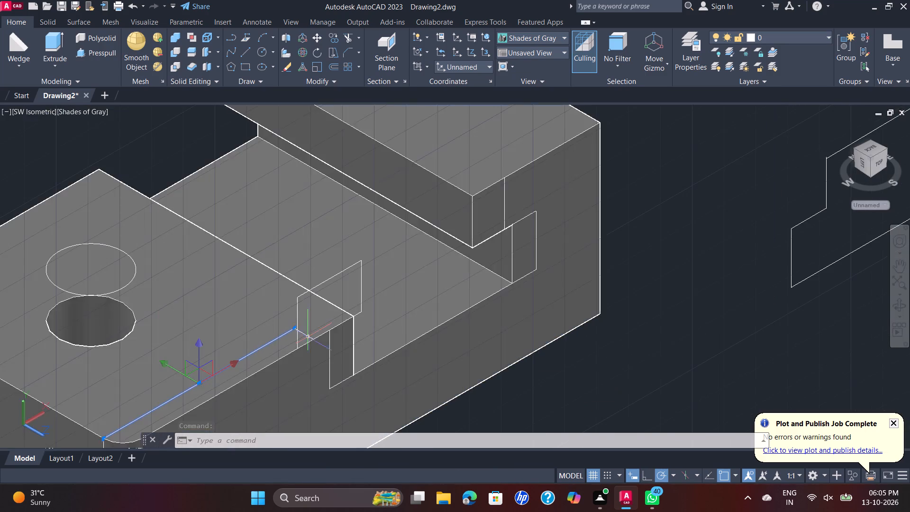
{"action": "scroll", "coordinate": [308, 337], "scroll_direction": "up", "scroll_amount": 3}
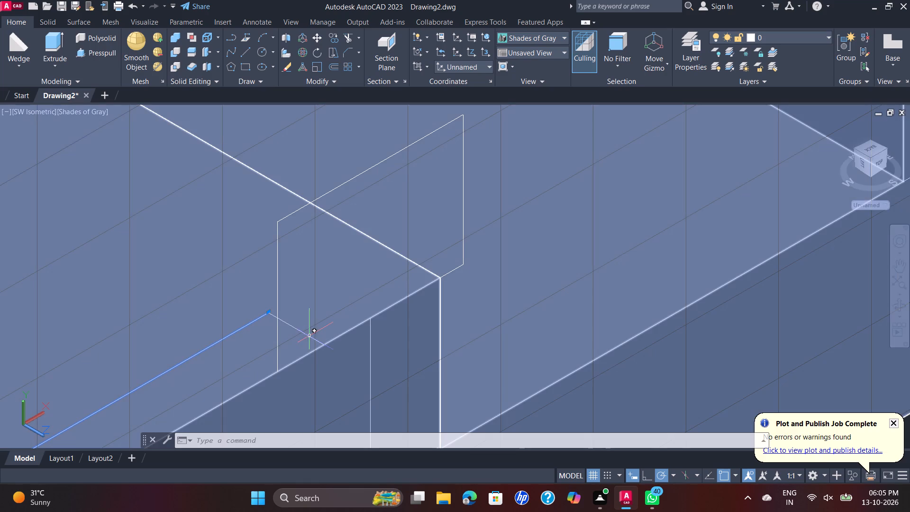
{"action": "scroll", "coordinate": [319, 335], "scroll_direction": "up", "scroll_amount": 3}
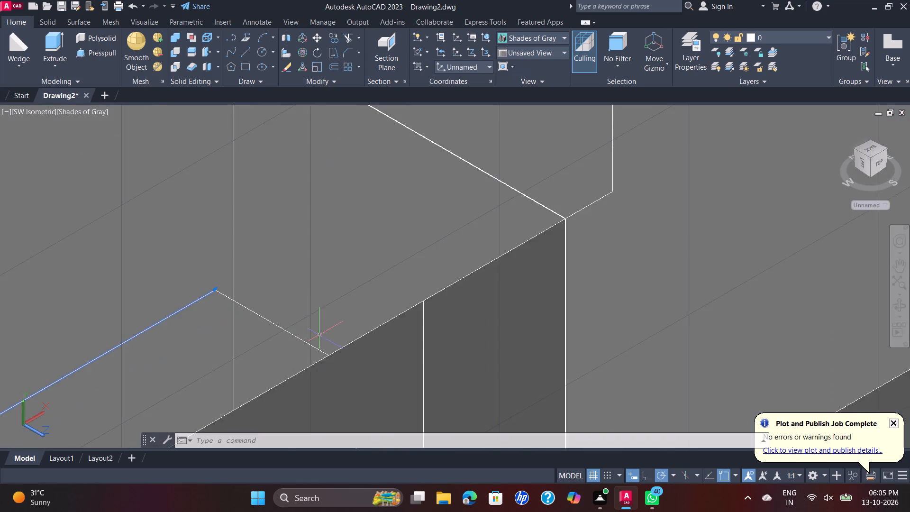
{"action": "scroll", "coordinate": [318, 335], "scroll_direction": "up", "scroll_amount": 3}
{"action": "scroll", "coordinate": [305, 352], "scroll_direction": "down", "scroll_amount": 2}
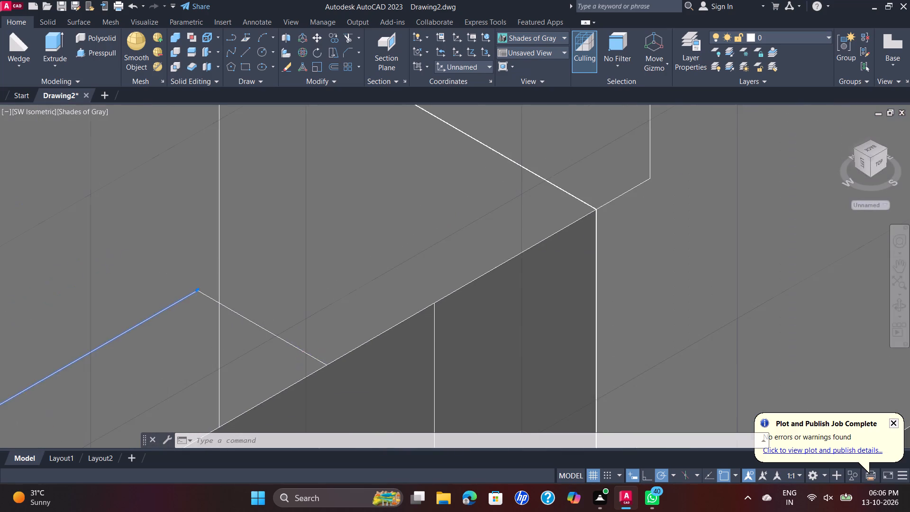
{"action": "scroll", "coordinate": [305, 352], "scroll_direction": "down", "scroll_amount": 4}
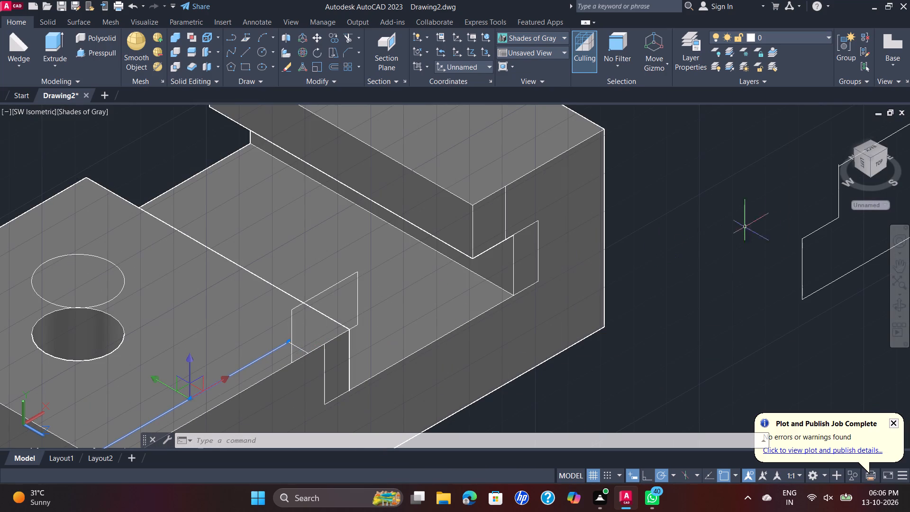
{"action": "key", "text": "Delete"}
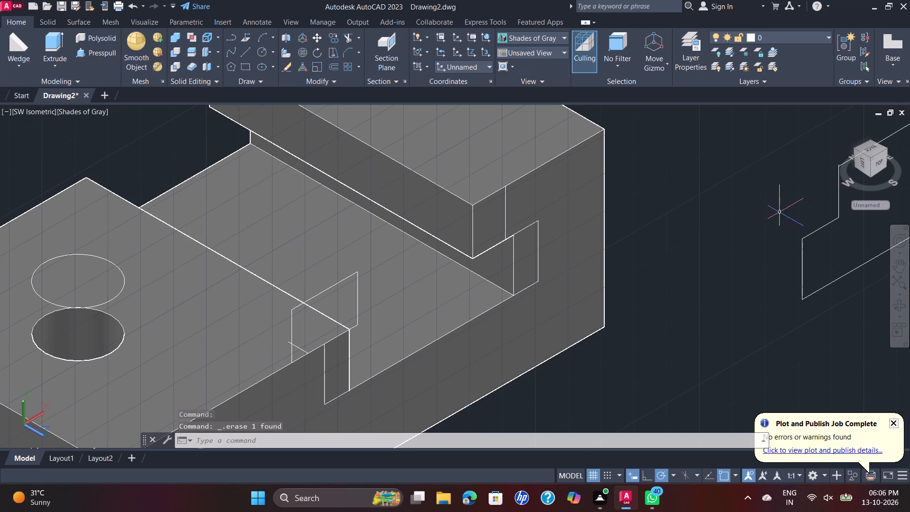
Press-pull the hole end's top face 14 mm upward to the upper corner of the slot profile outline.
{"action": "scroll", "coordinate": [460, 260], "scroll_direction": "down", "scroll_amount": 1}
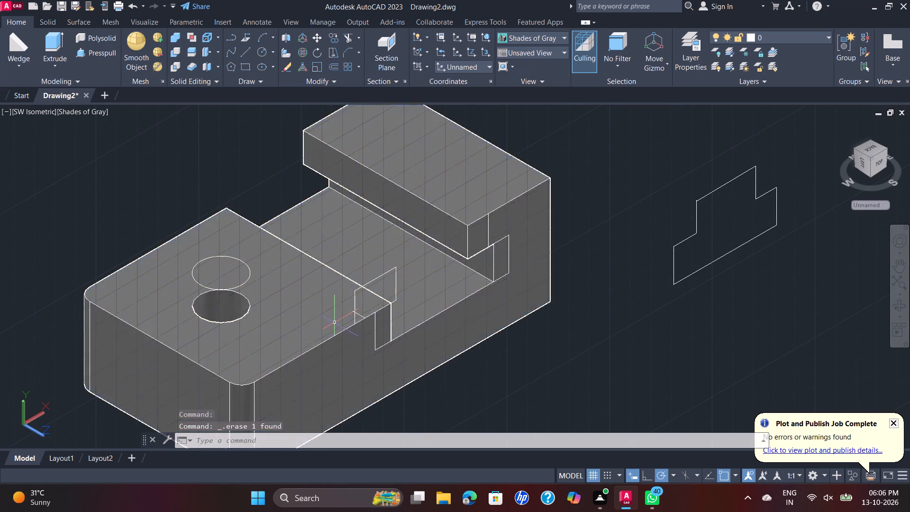
{"action": "scroll", "coordinate": [365, 312], "scroll_direction": "up", "scroll_amount": 4}
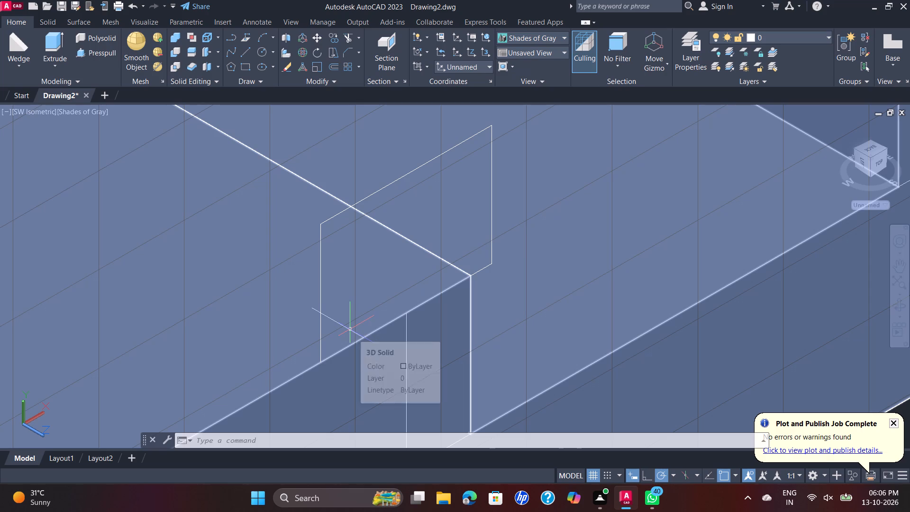
{"action": "scroll", "coordinate": [350, 331], "scroll_direction": "up", "scroll_amount": 2}
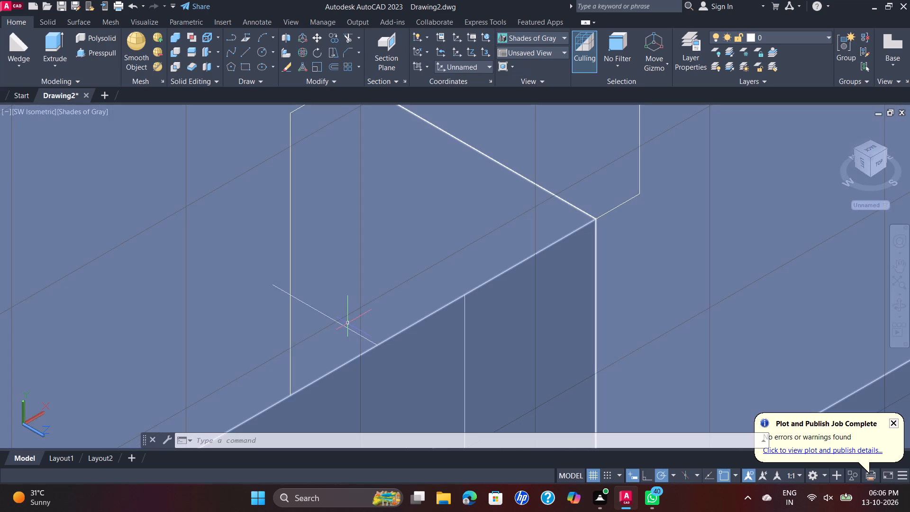
{"action": "scroll", "coordinate": [344, 329], "scroll_direction": "down", "scroll_amount": 4}
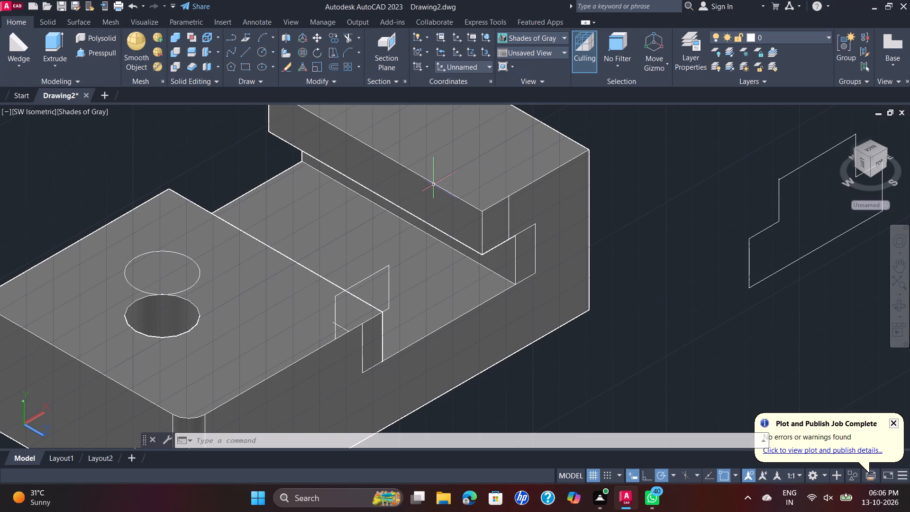
{"action": "left_click", "coordinate": [92, 49]}
{"action": "left_click", "coordinate": [246, 354]}
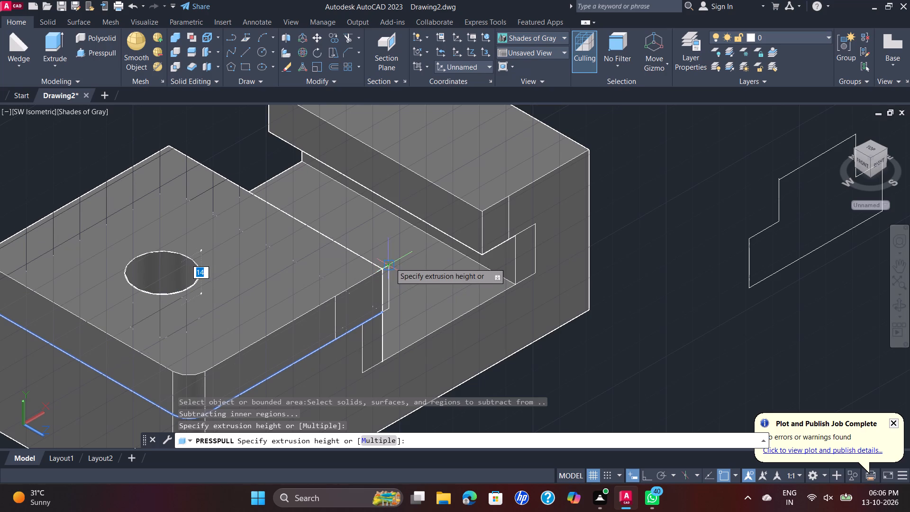
{"action": "left_click", "coordinate": [390, 264]}
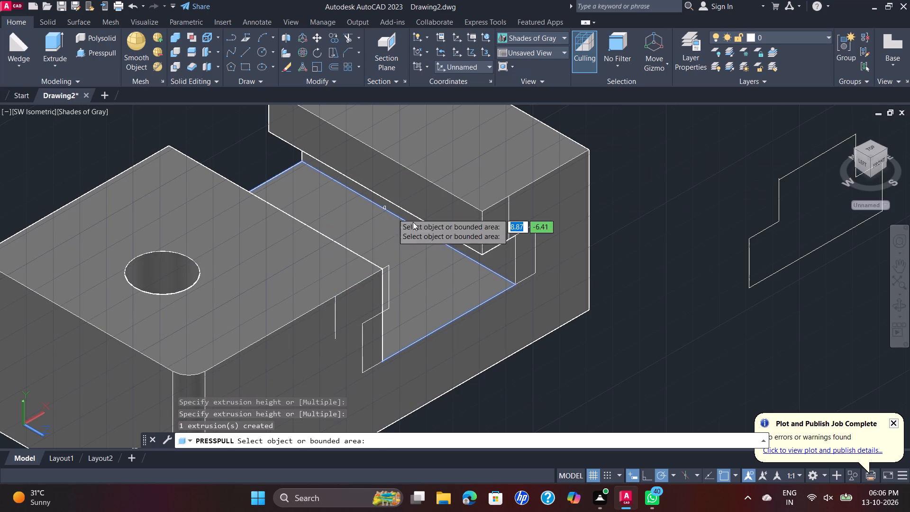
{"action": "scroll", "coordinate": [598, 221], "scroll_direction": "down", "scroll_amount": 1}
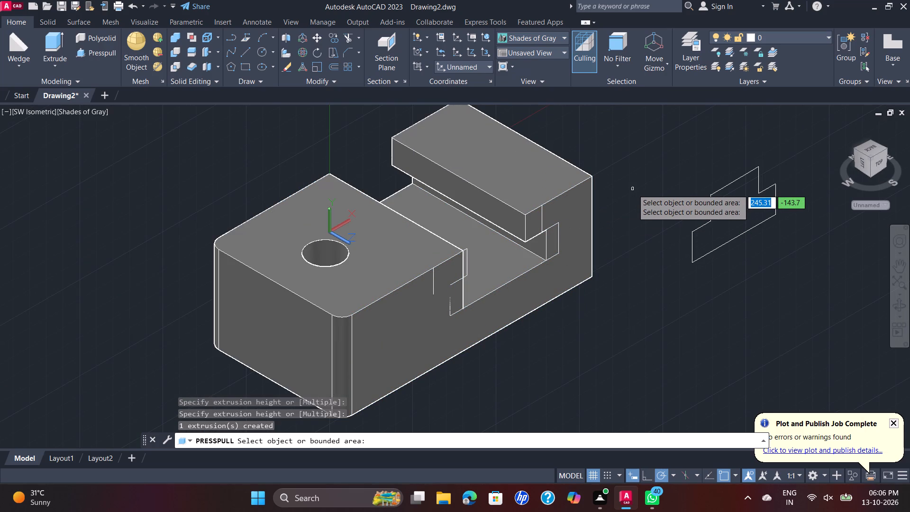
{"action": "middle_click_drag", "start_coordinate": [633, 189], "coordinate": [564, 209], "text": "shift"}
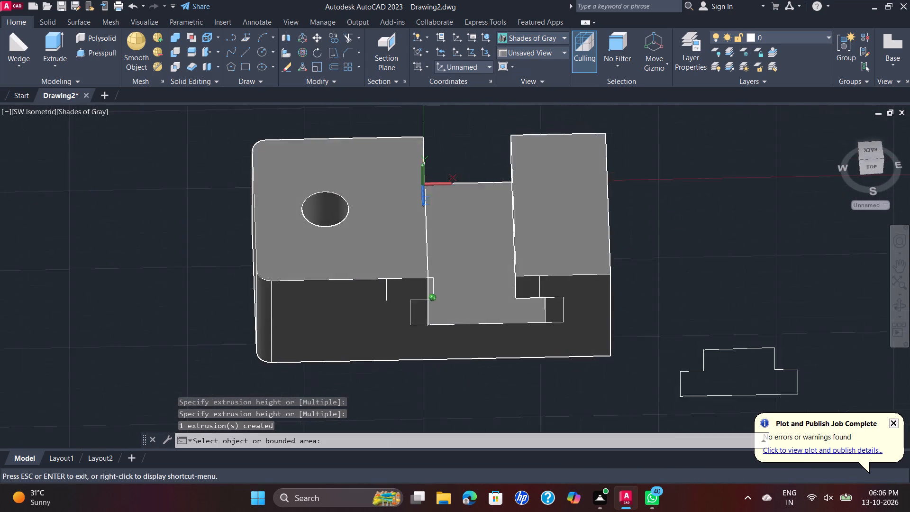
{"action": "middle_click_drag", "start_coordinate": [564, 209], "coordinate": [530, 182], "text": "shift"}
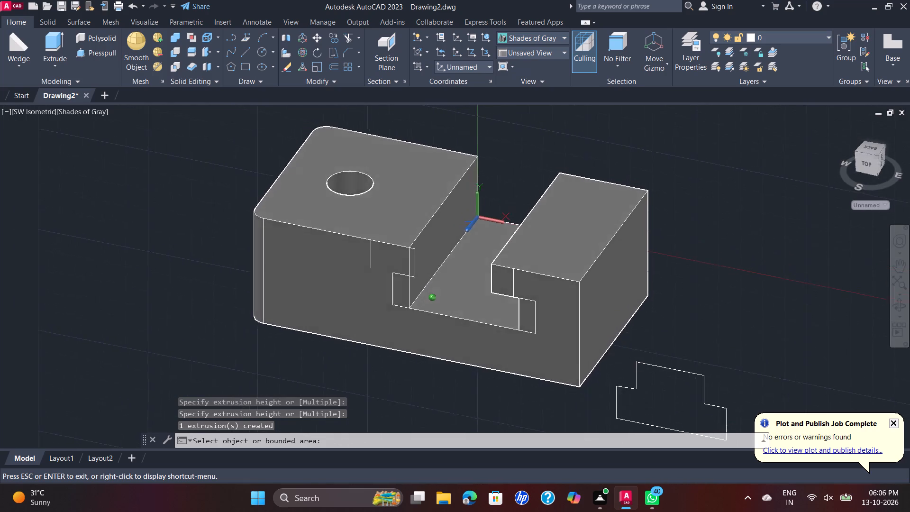
Draw an 80 mm line across the hole end's slot wall, at the height of the slot profile's step.
{"action": "middle_click_drag", "start_coordinate": [530, 182], "coordinate": [511, 172], "text": "shift"}
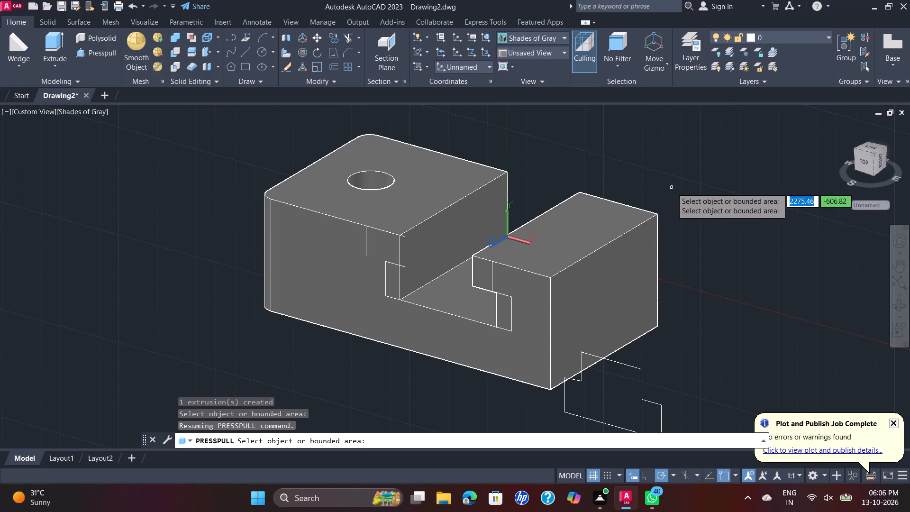
{"action": "key", "text": "Escape"}
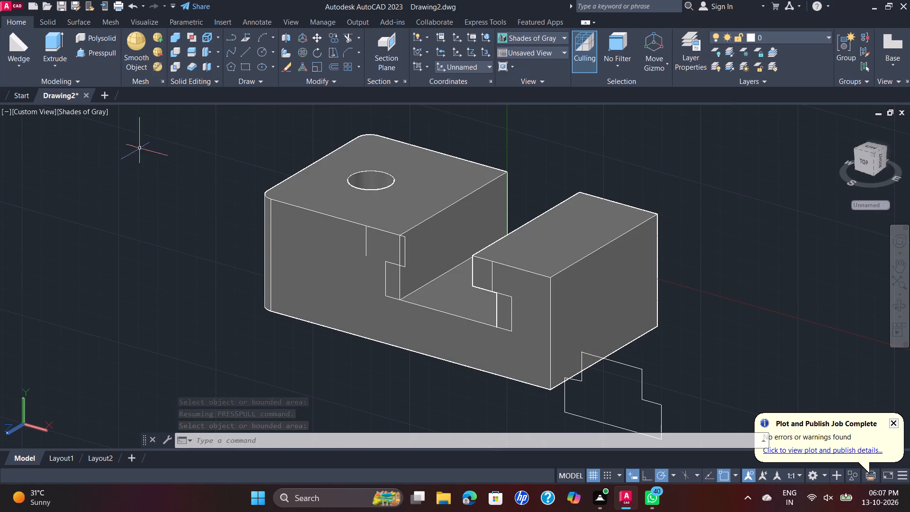
{"action": "left_click", "coordinate": [244, 54]}
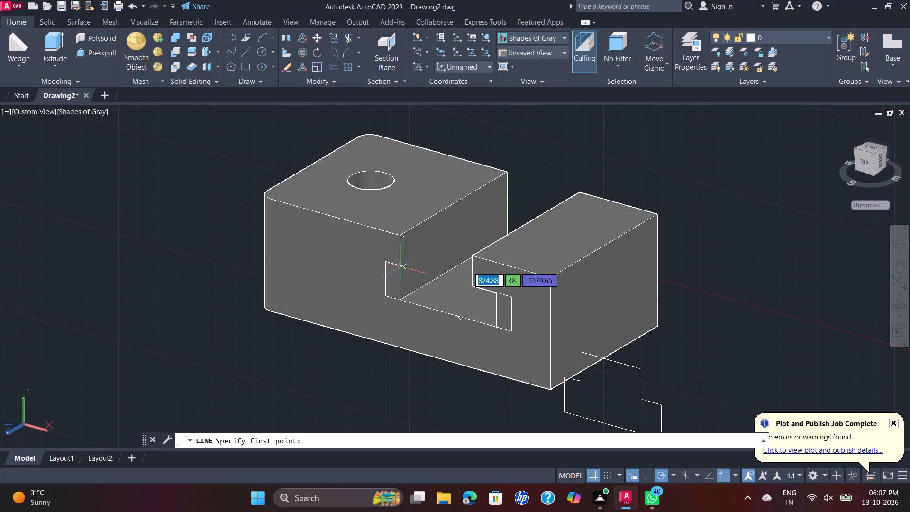
{"action": "scroll", "coordinate": [399, 267], "scroll_direction": "up", "scroll_amount": 3}
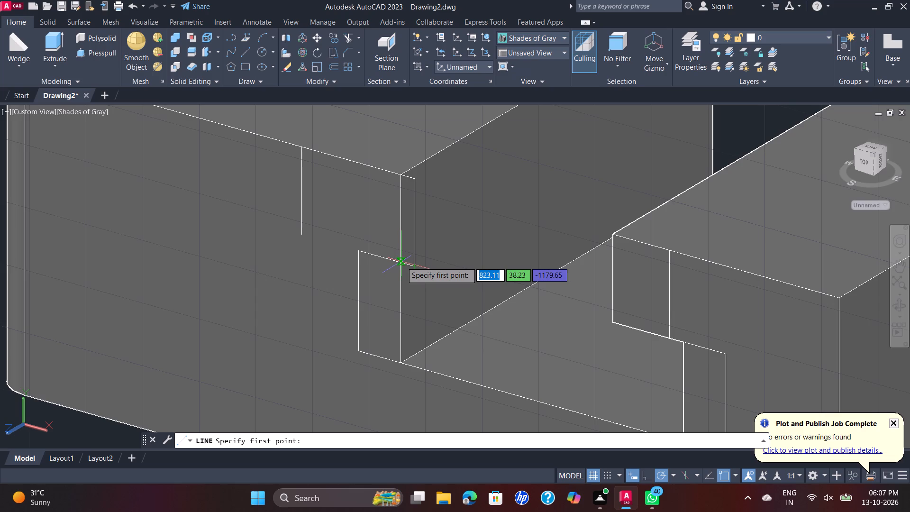
{"action": "scroll", "coordinate": [401, 262], "scroll_direction": "up", "scroll_amount": 3}
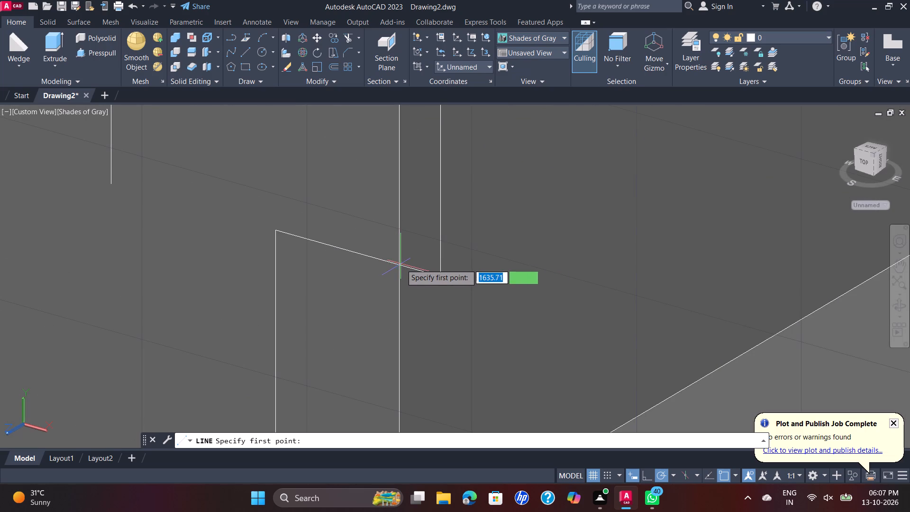
{"action": "left_click", "coordinate": [400, 264]}
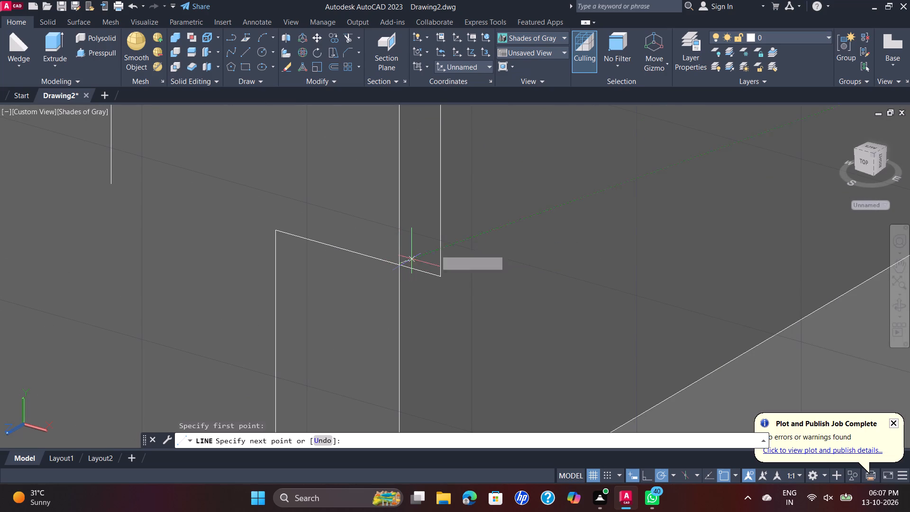
{"action": "scroll", "coordinate": [614, 182], "scroll_direction": "down", "scroll_amount": 3}
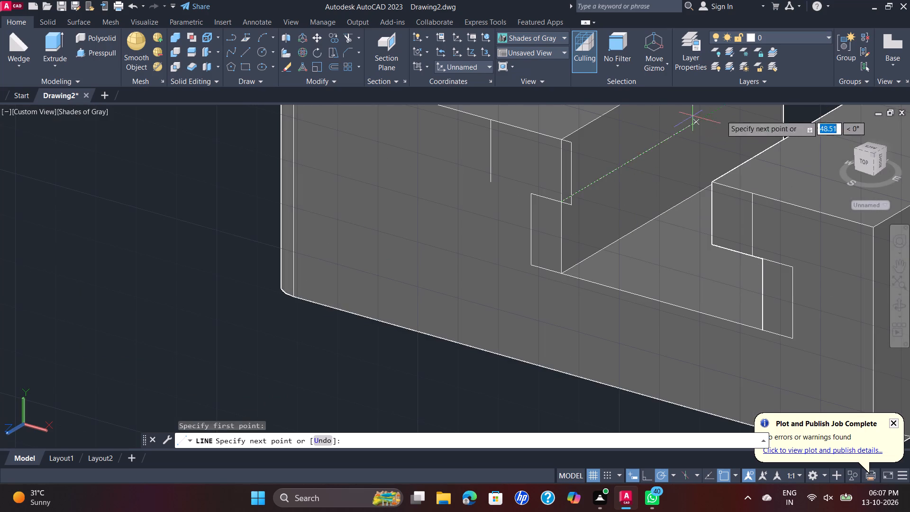
{"action": "scroll", "coordinate": [740, 104], "scroll_direction": "down", "scroll_amount": 2}
{"action": "middle_click_drag", "start_coordinate": [728, 114], "coordinate": [663, 209]}
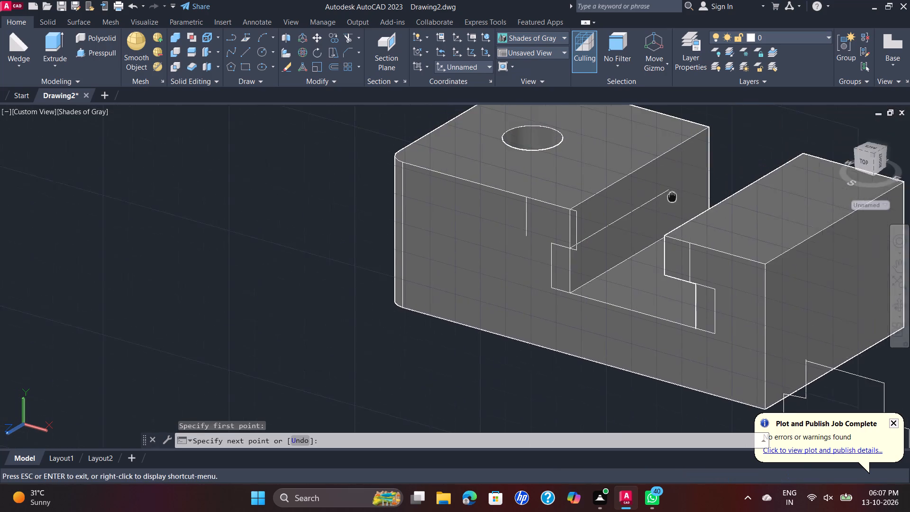
{"action": "middle_click_drag", "start_coordinate": [663, 209], "coordinate": [645, 235]}
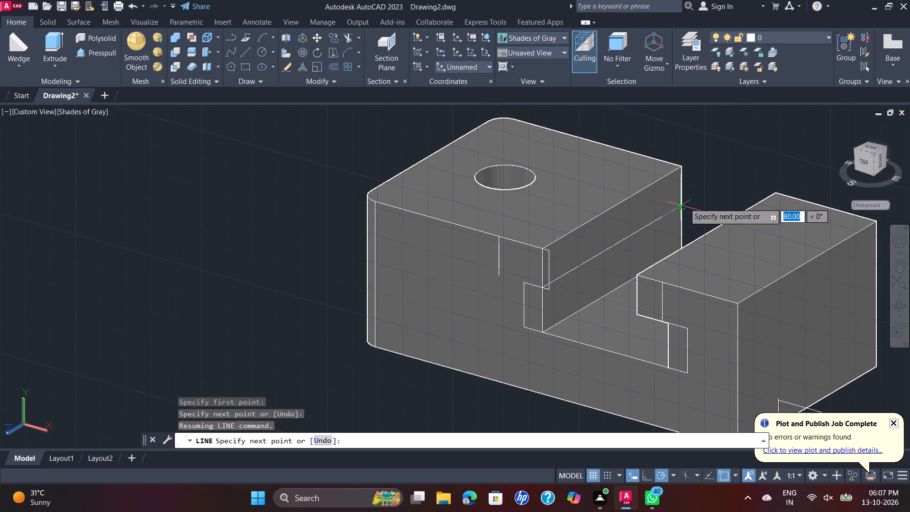
{"action": "left_click", "coordinate": [684, 202]}
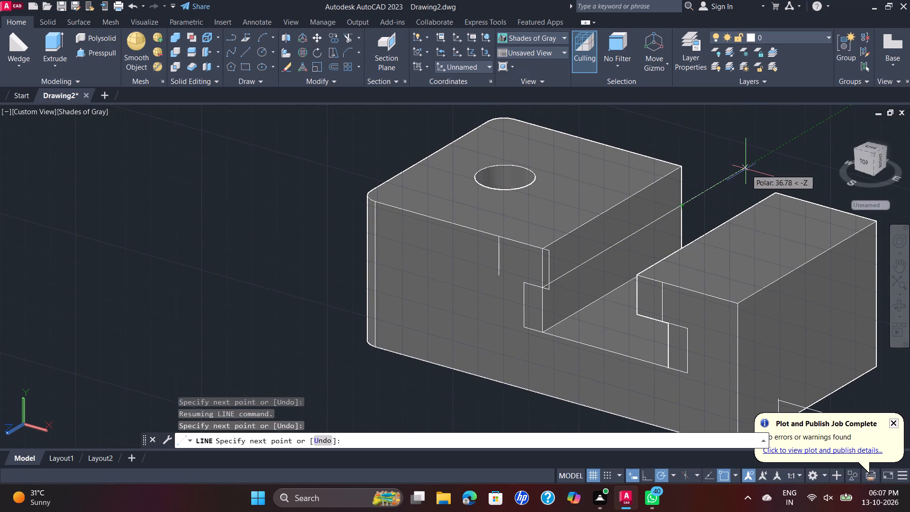
{"action": "key", "text": "Escape"}
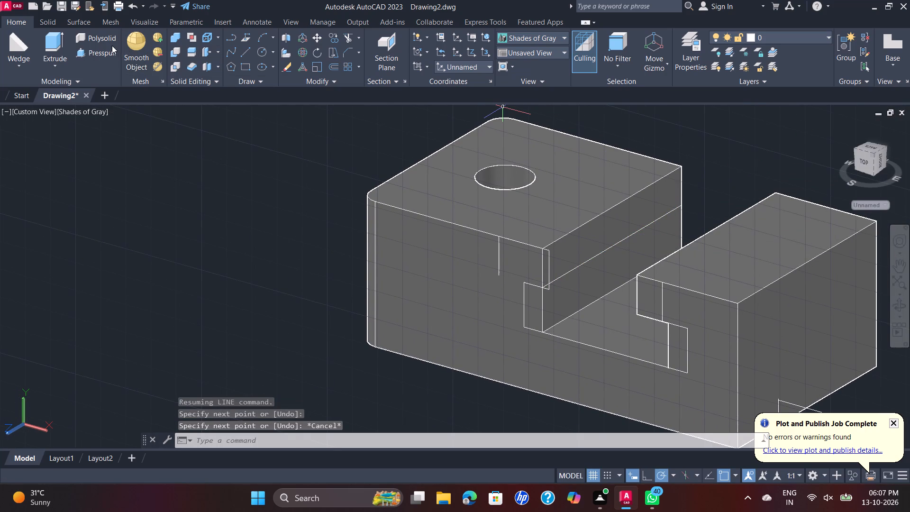
Press-pull the upper strip of the hole end's slot wall, above the new line, 10 mm into the slot.
{"action": "left_click", "coordinate": [96, 55]}
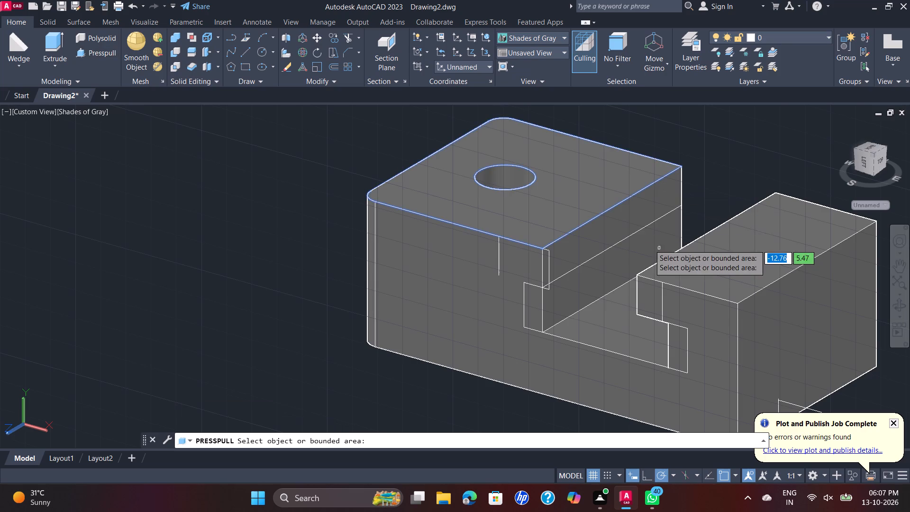
{"action": "left_click", "coordinate": [621, 221]}
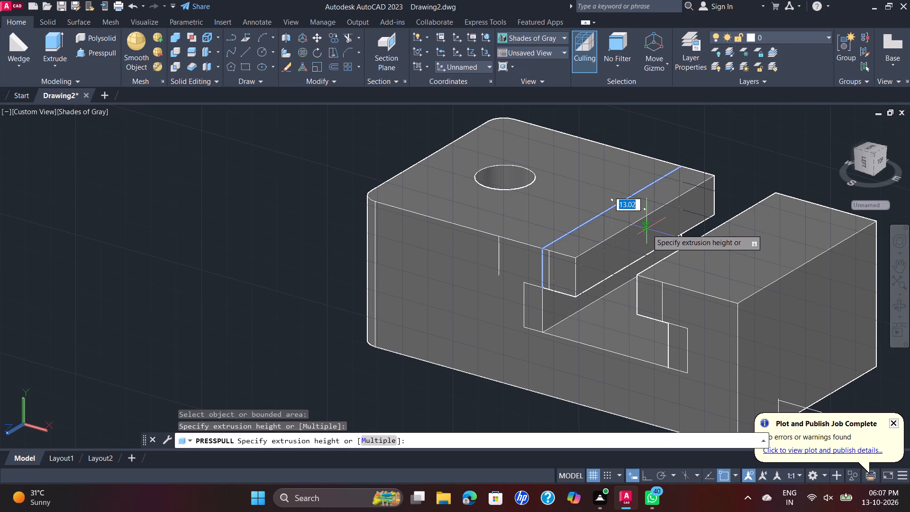
{"action": "type", "text": "10"}
{"action": "key", "text": "Return"}
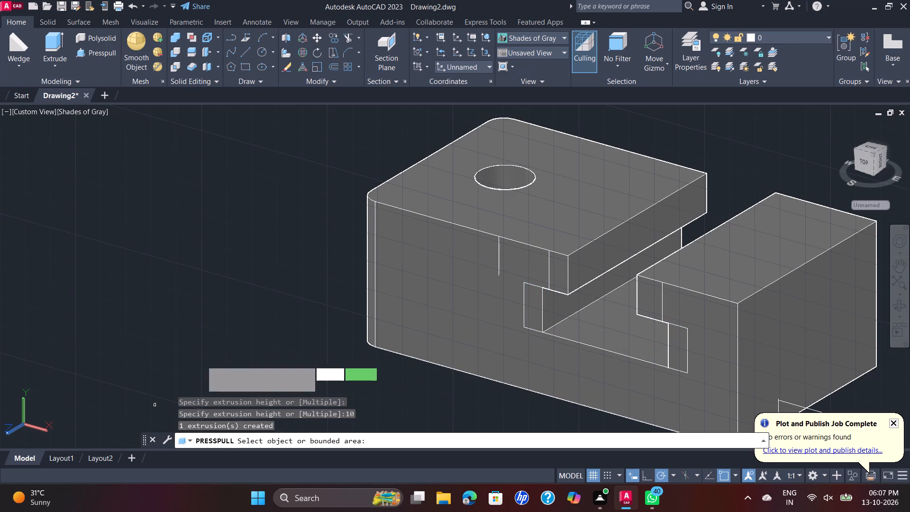
Examine the stepped slot and the projecting upper lip from the block's long side.
{"action": "middle_click_drag", "start_coordinate": [214, 345], "coordinate": [246, 346], "text": "shift"}
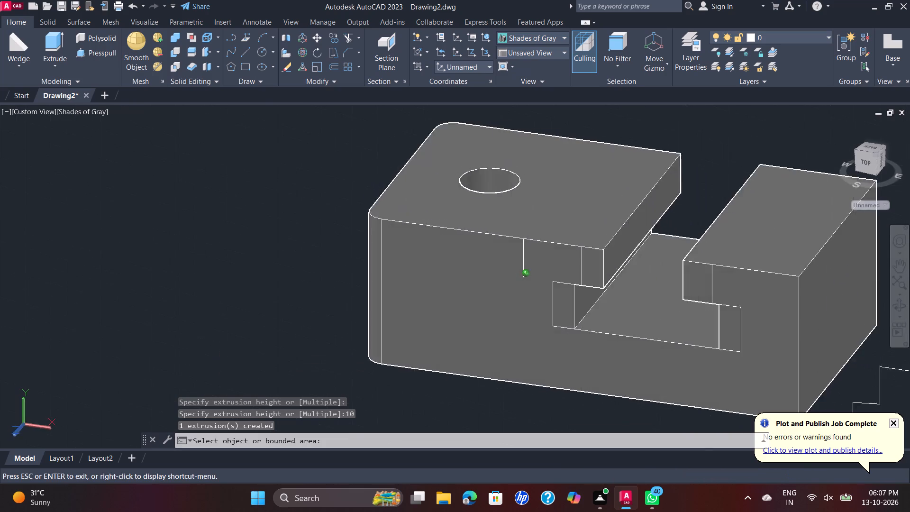
{"action": "middle_click_drag", "start_coordinate": [246, 346], "coordinate": [319, 317], "text": "shift"}
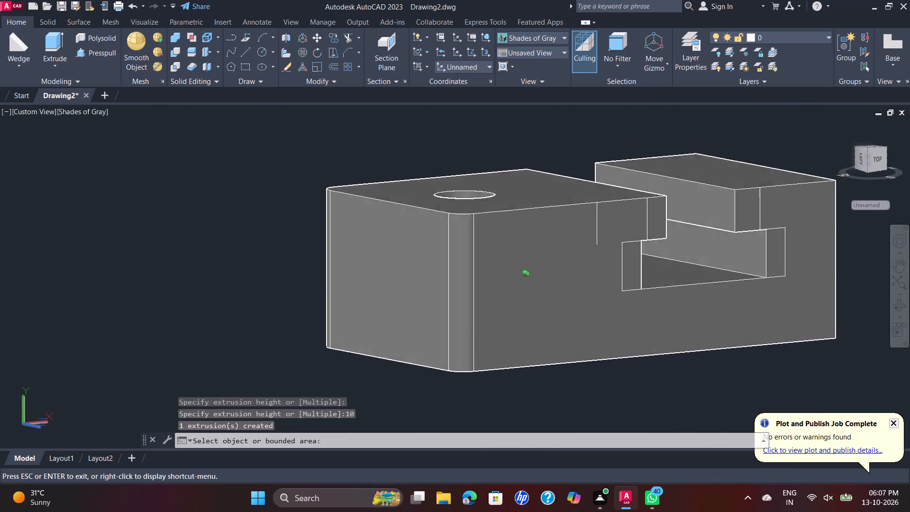
{"action": "middle_click_drag", "start_coordinate": [319, 317], "coordinate": [295, 311], "text": "shift"}
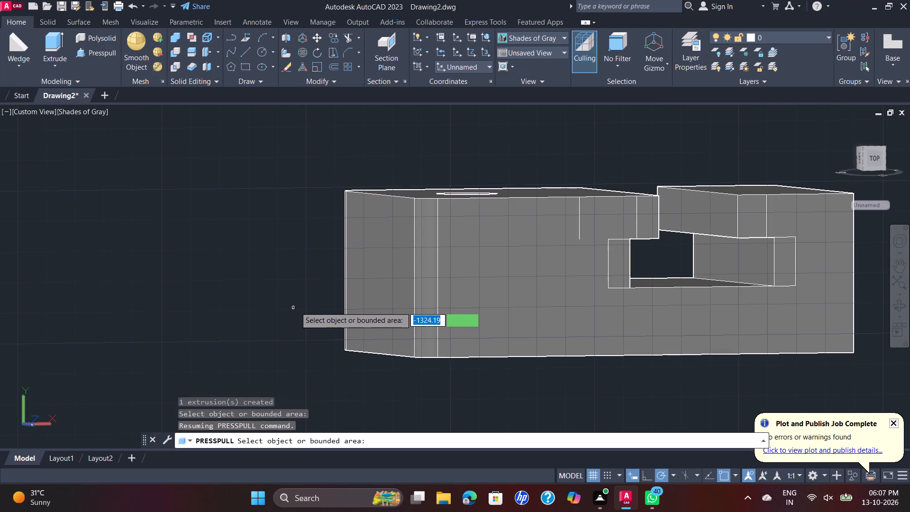
{"action": "scroll", "coordinate": [299, 305], "scroll_direction": "down", "scroll_amount": 1}
{"action": "scroll", "coordinate": [299, 305], "scroll_direction": "up", "scroll_amount": 2}
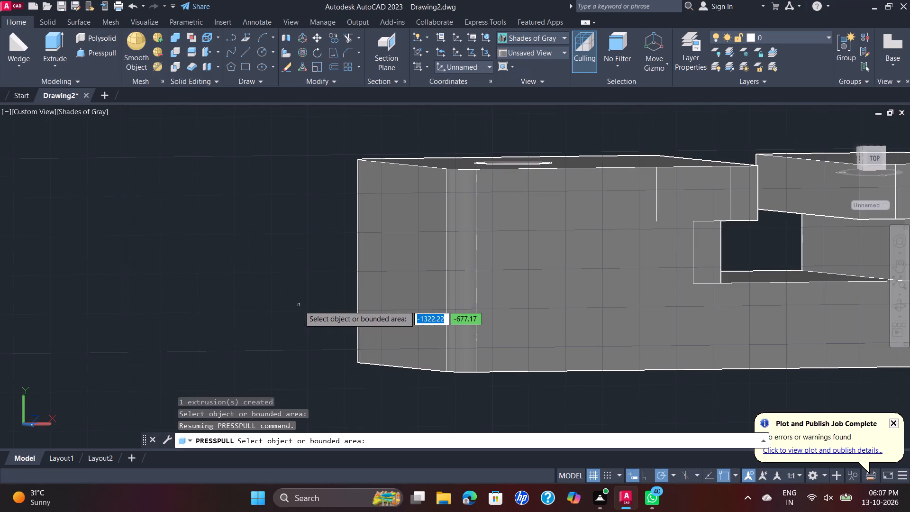
{"action": "scroll", "coordinate": [584, 228], "scroll_direction": "down", "scroll_amount": 2}
{"action": "middle_click_drag", "start_coordinate": [584, 228], "coordinate": [601, 256]}
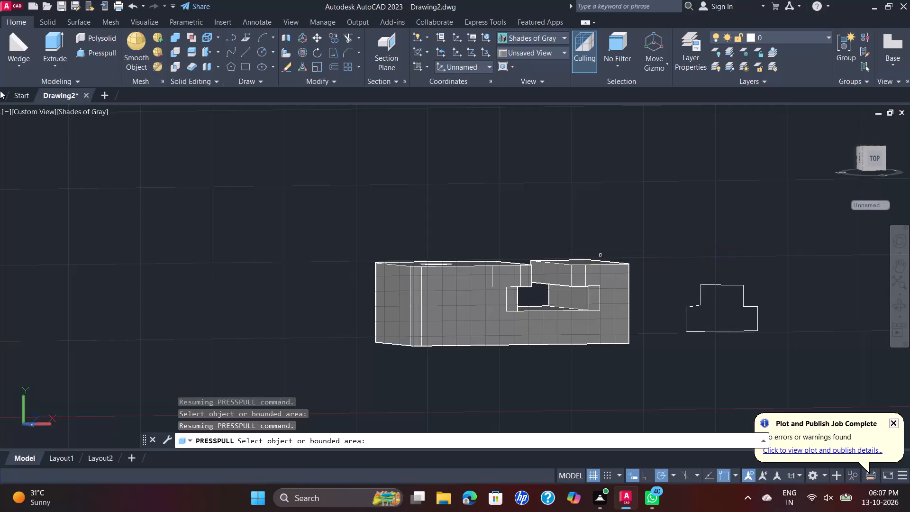
{"action": "key", "text": "Escape"}
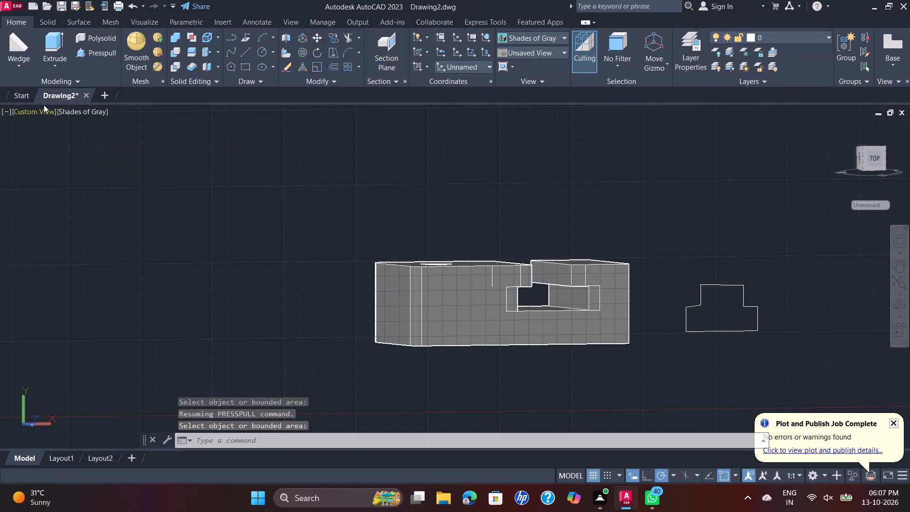
Set the model view back to SW Isometric.
{"action": "left_click", "coordinate": [53, 111]}
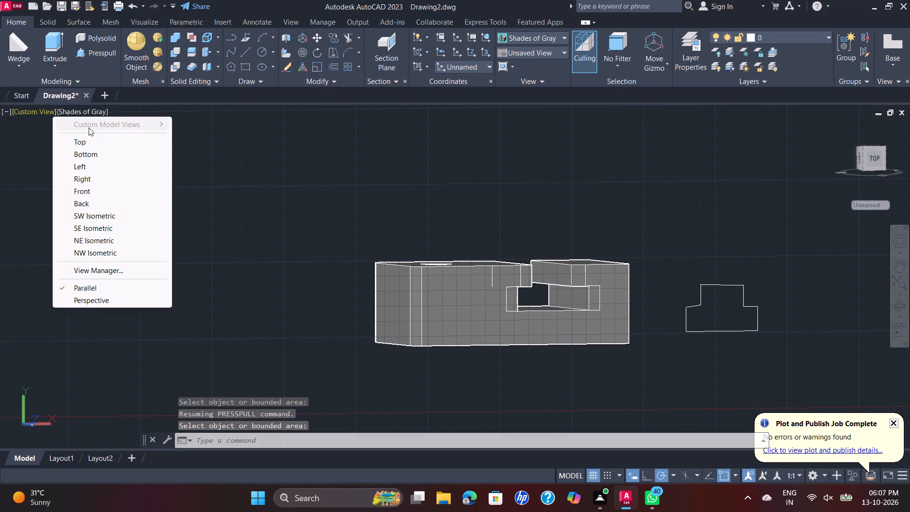
{"action": "left_click", "coordinate": [86, 220]}
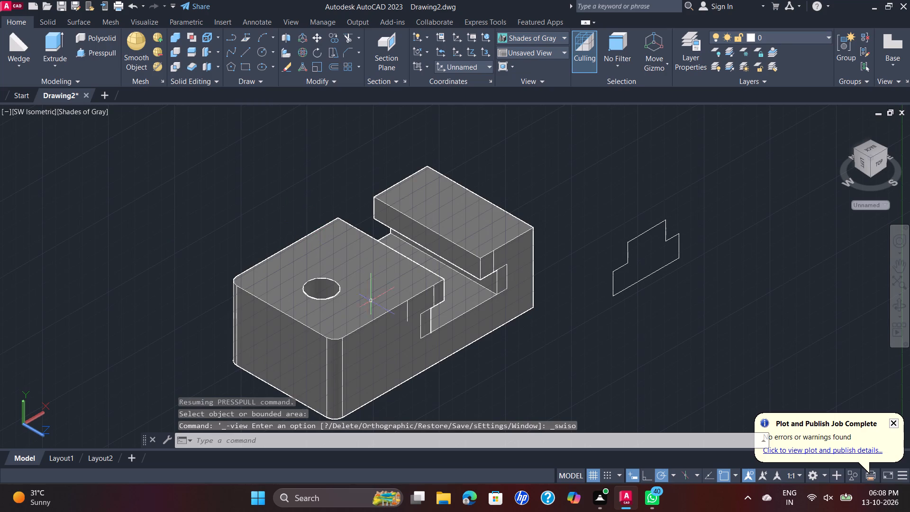
{"action": "scroll", "coordinate": [453, 341], "scroll_direction": "up", "scroll_amount": 1}
{"action": "middle_click_drag", "start_coordinate": [465, 311], "coordinate": [485, 279]}
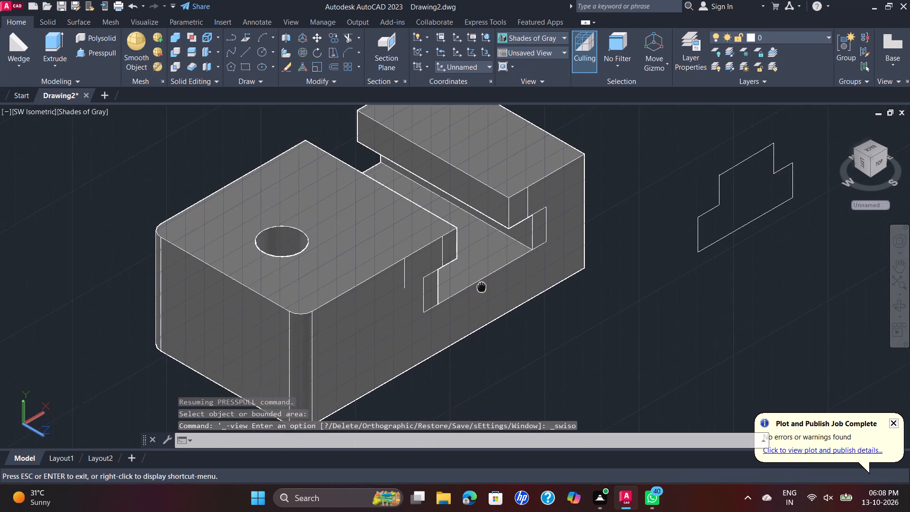
{"action": "middle_click_drag", "start_coordinate": [485, 279], "coordinate": [487, 274]}
{"action": "scroll", "coordinate": [483, 275], "scroll_direction": "down", "scroll_amount": 1}
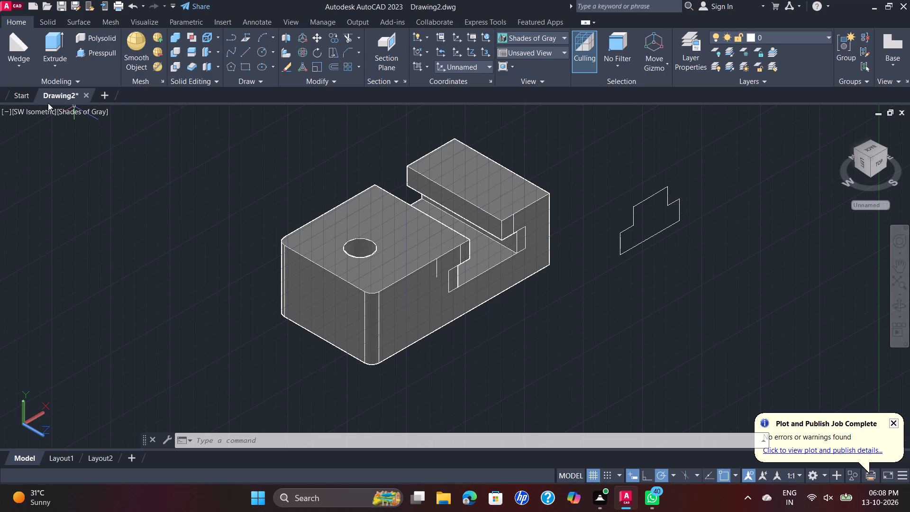
Draw a line 20 mm from the hole end's slot-side top corner toward the hole, continuing about 88 mm across the top face parallel to the slot.
{"action": "left_click", "coordinate": [246, 52]}
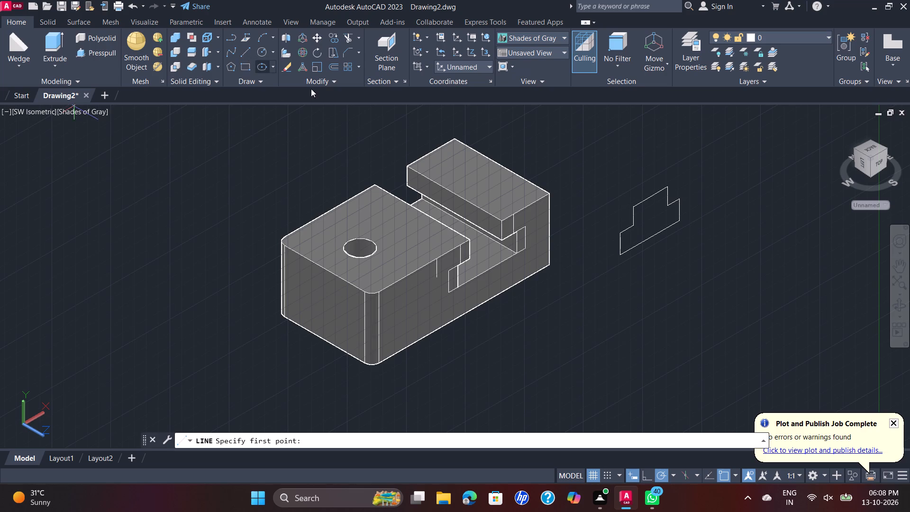
{"action": "scroll", "coordinate": [468, 240], "scroll_direction": "up", "scroll_amount": 2}
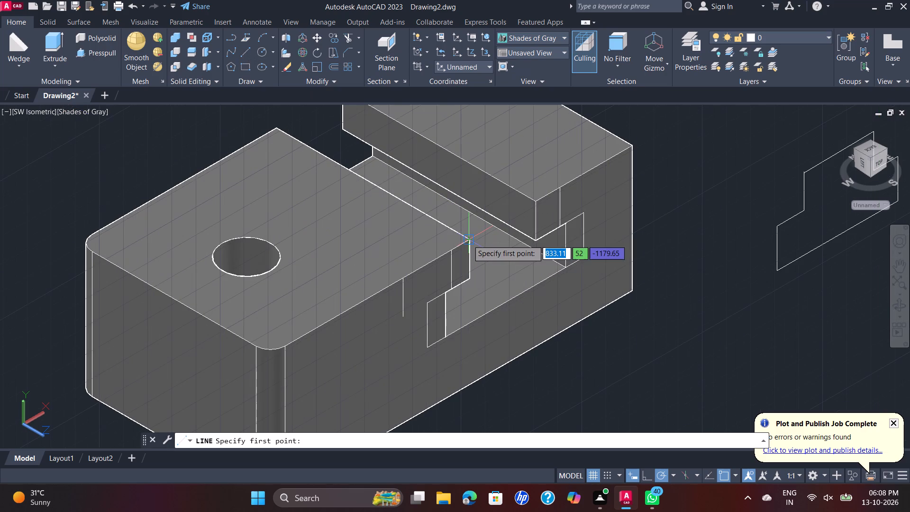
{"action": "left_click", "coordinate": [468, 240]}
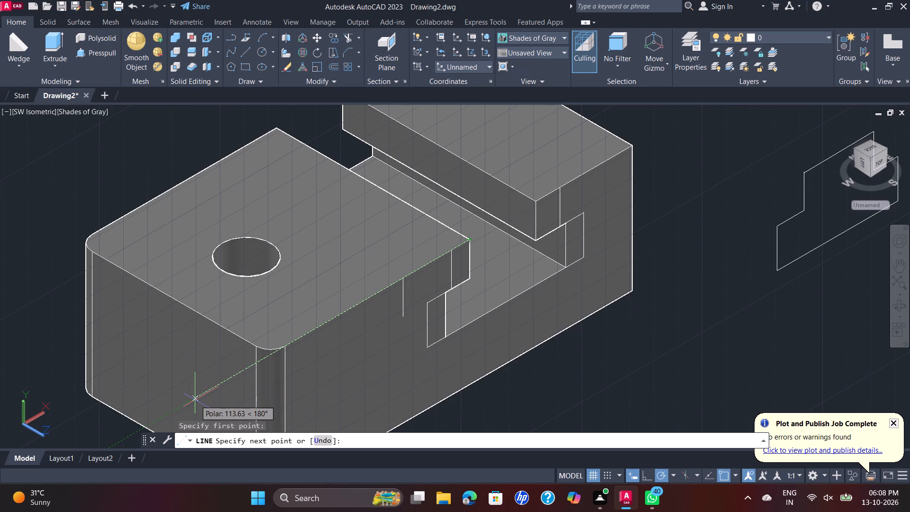
{"action": "type", "text": "20"}
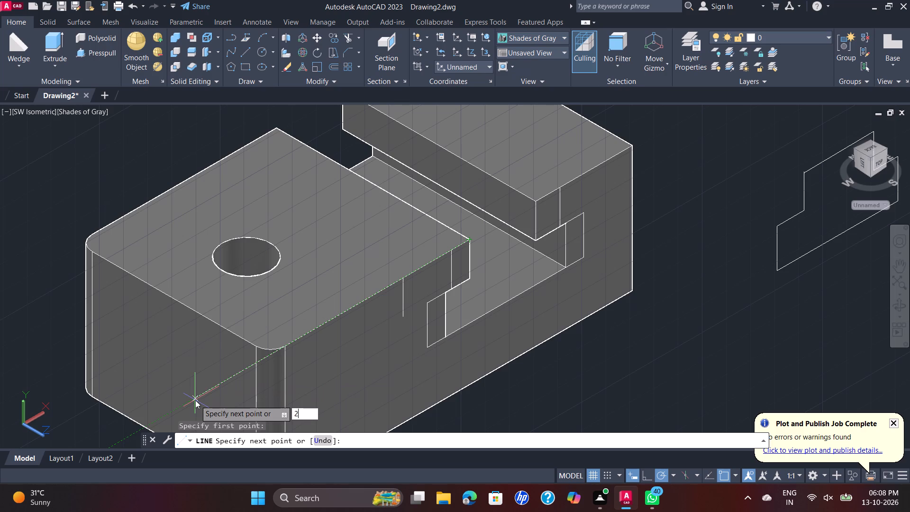
{"action": "key", "text": "Return"}
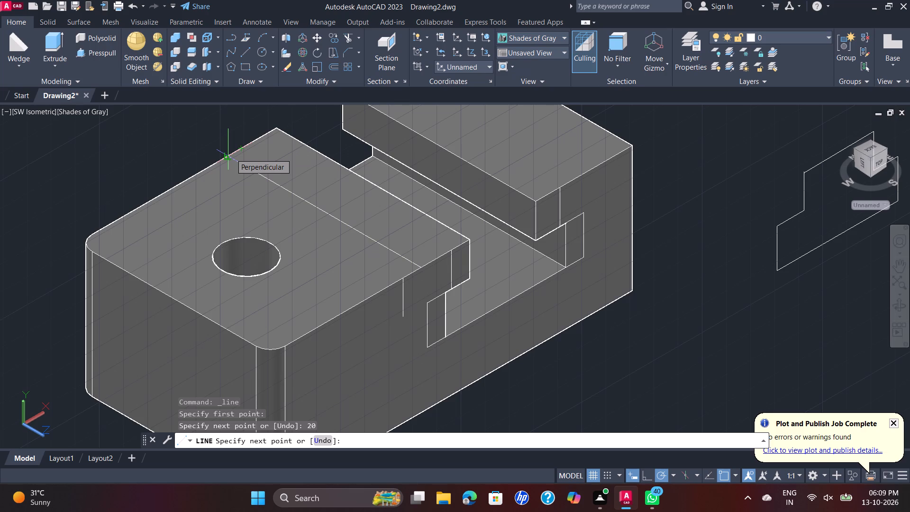
{"action": "left_click", "coordinate": [207, 148]}
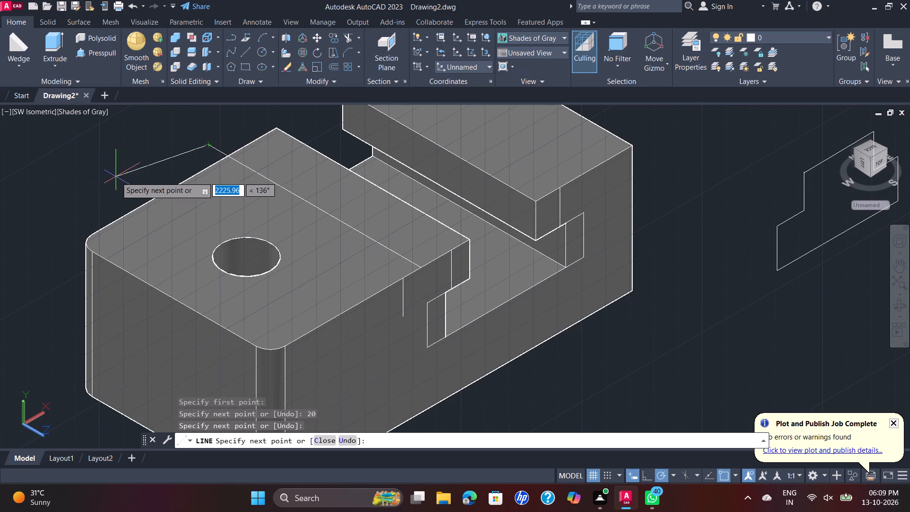
{"action": "key", "text": "Escape"}
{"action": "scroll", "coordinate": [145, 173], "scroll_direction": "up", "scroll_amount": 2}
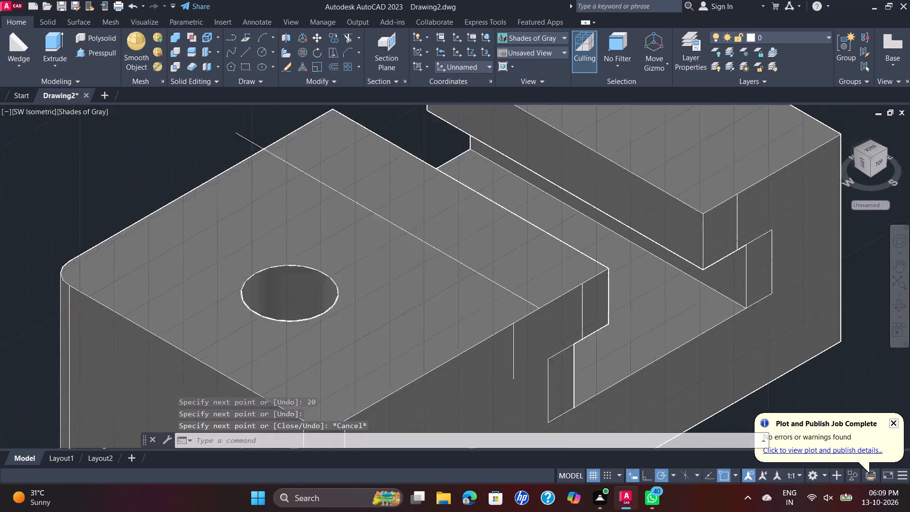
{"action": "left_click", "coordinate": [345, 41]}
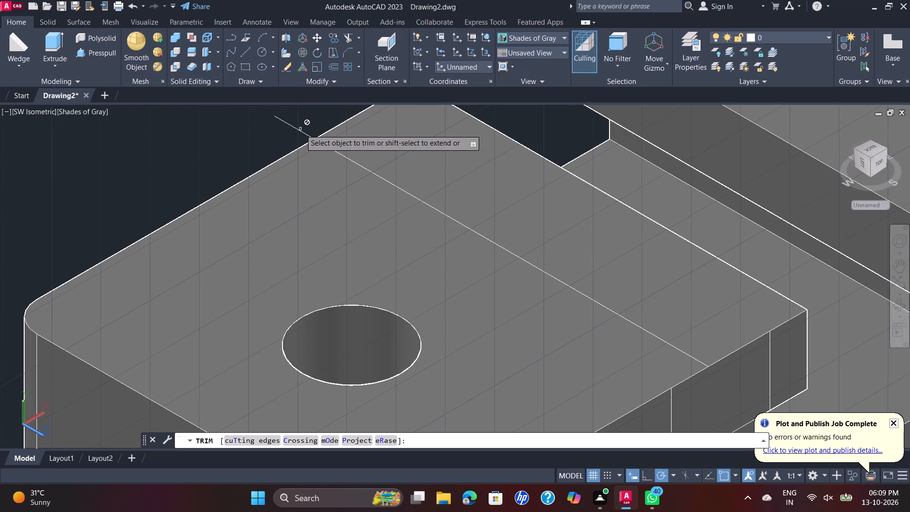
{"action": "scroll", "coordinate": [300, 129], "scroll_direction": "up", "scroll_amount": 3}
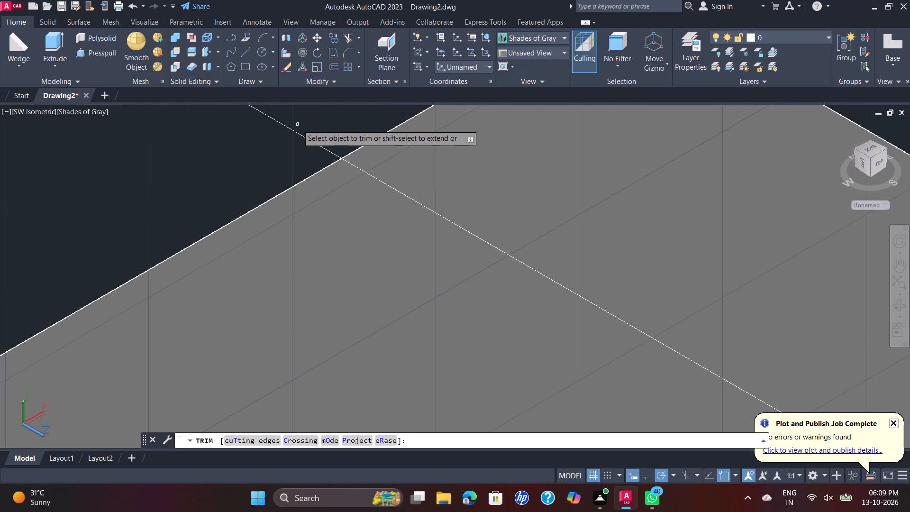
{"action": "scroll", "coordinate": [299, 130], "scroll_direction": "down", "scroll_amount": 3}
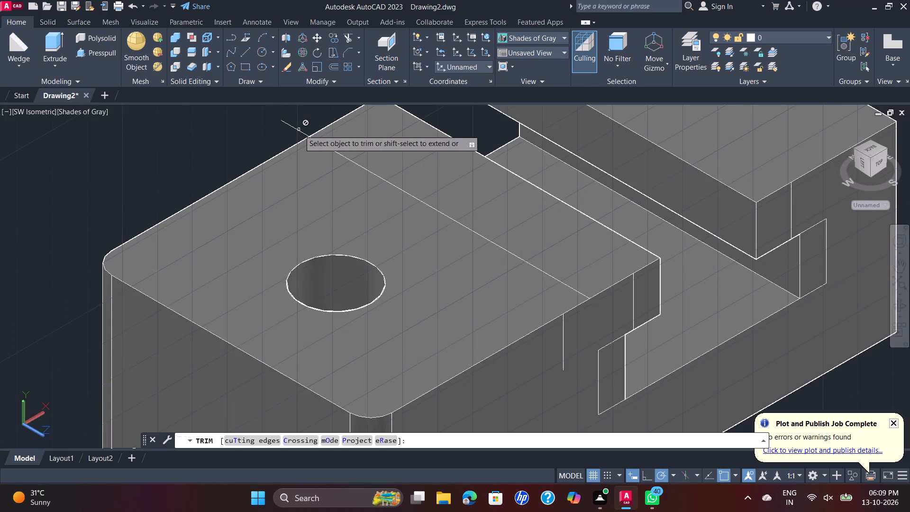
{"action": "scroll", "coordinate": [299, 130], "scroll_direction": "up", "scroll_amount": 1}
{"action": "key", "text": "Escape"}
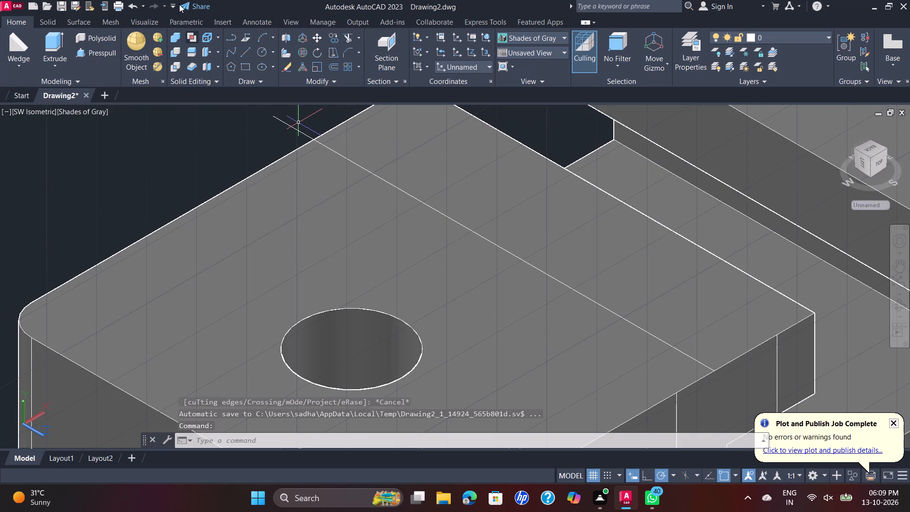
Draw a line about 80 mm long over the existing line on the top face, spanning only between the block's two long edges.
{"action": "left_click", "coordinate": [249, 56]}
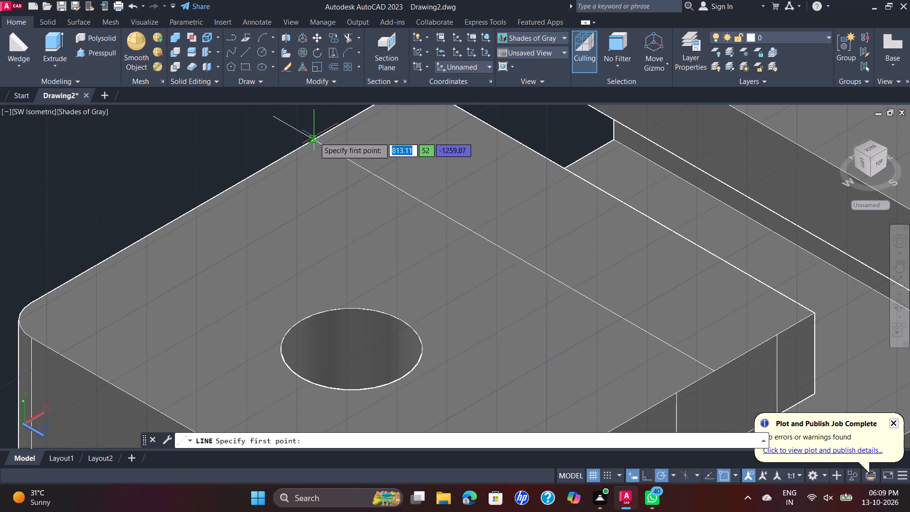
{"action": "scroll", "coordinate": [309, 141], "scroll_direction": "up", "scroll_amount": 2}
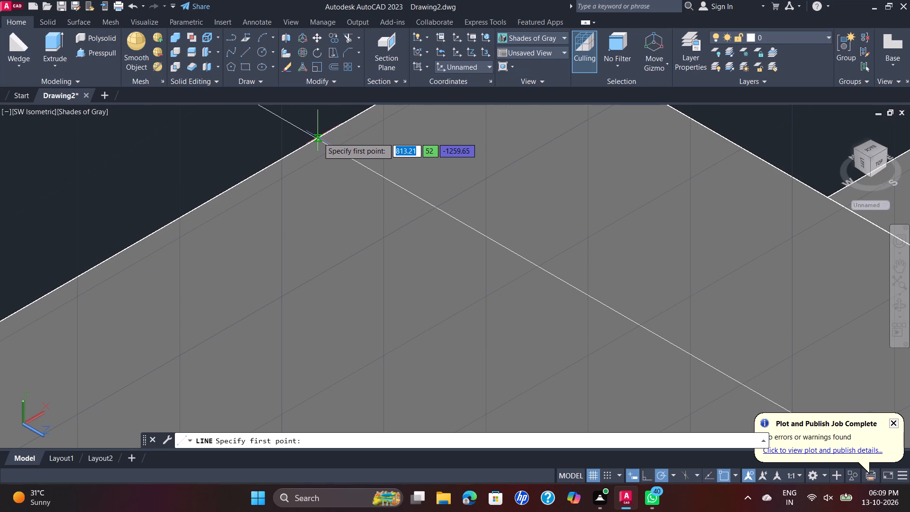
{"action": "left_click", "coordinate": [316, 139]}
{"action": "scroll", "coordinate": [444, 197], "scroll_direction": "down", "scroll_amount": 2}
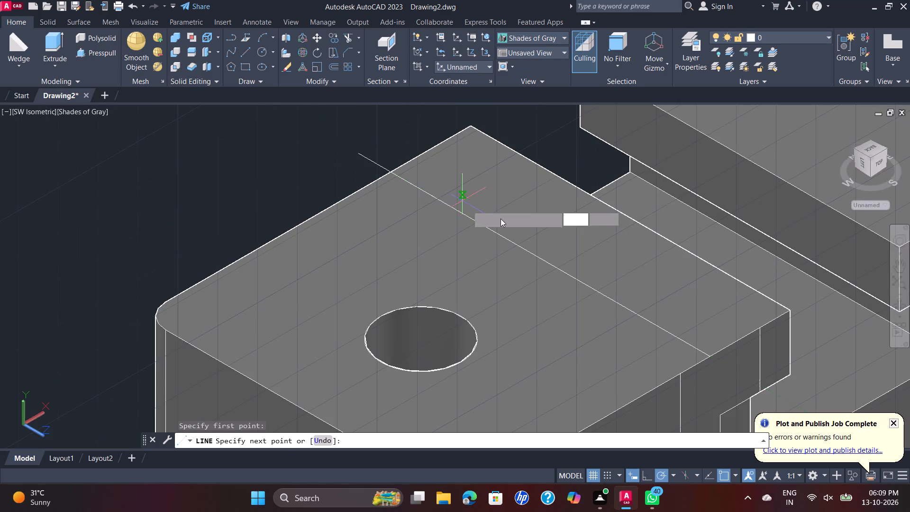
{"action": "left_click", "coordinate": [711, 357]}
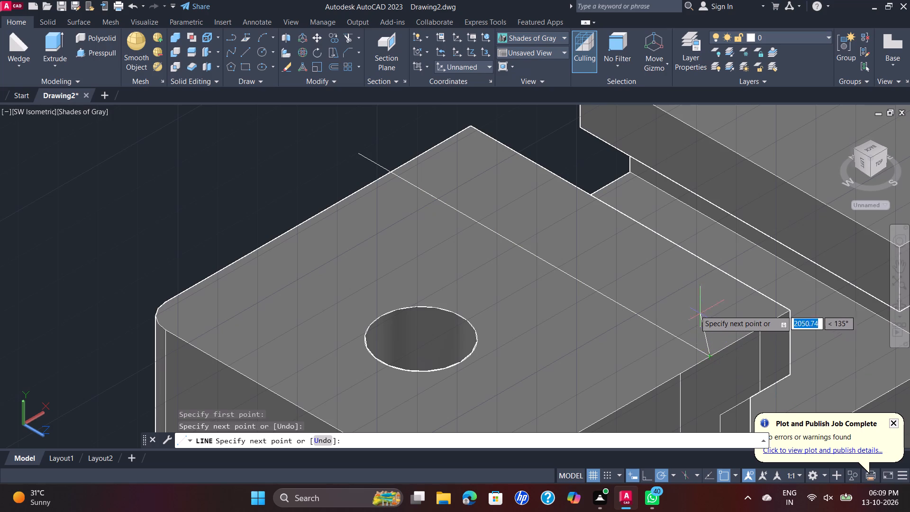
{"action": "key", "text": "Escape"}
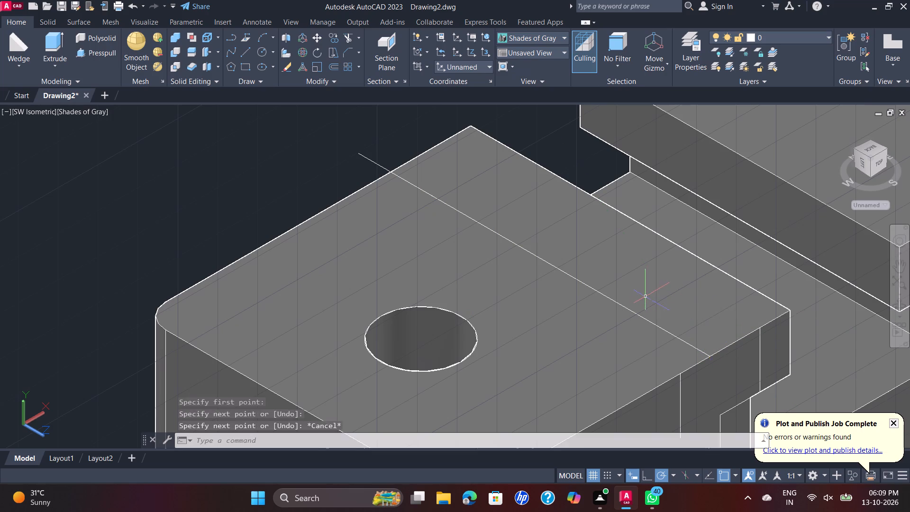
Delete the original longer line that overruns the edge of the top face.
{"action": "left_click", "coordinate": [375, 162]}
{"action": "key", "text": "Delete"}
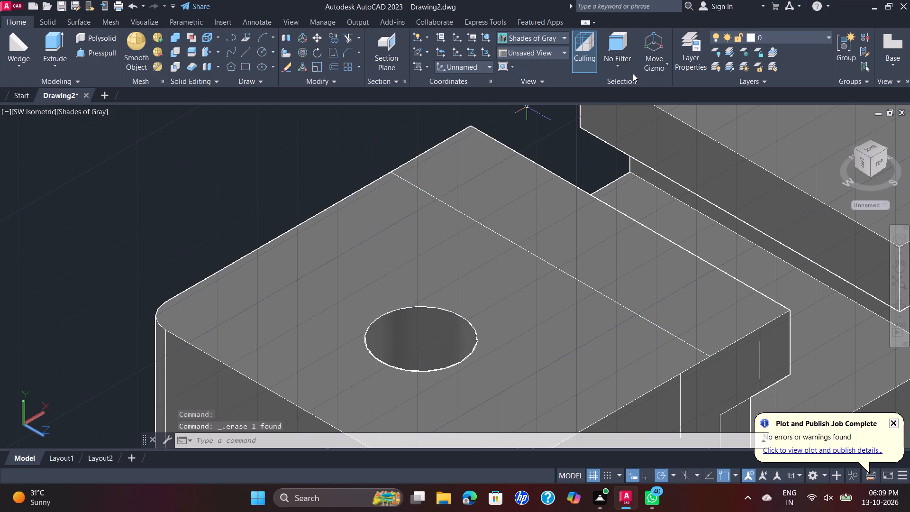
Press-pull the top face area around the hole 14 mm down into the block.
{"action": "scroll", "coordinate": [659, 150], "scroll_direction": "down", "scroll_amount": 1}
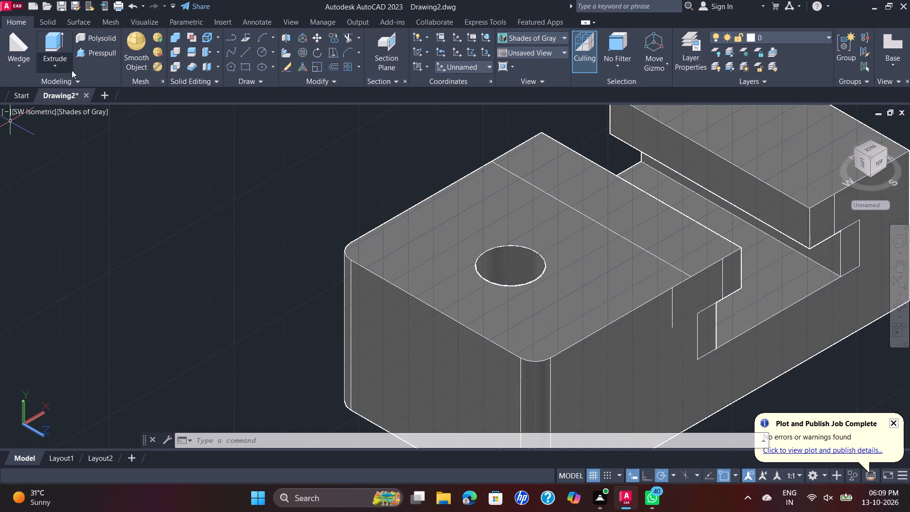
{"action": "left_click", "coordinate": [96, 55]}
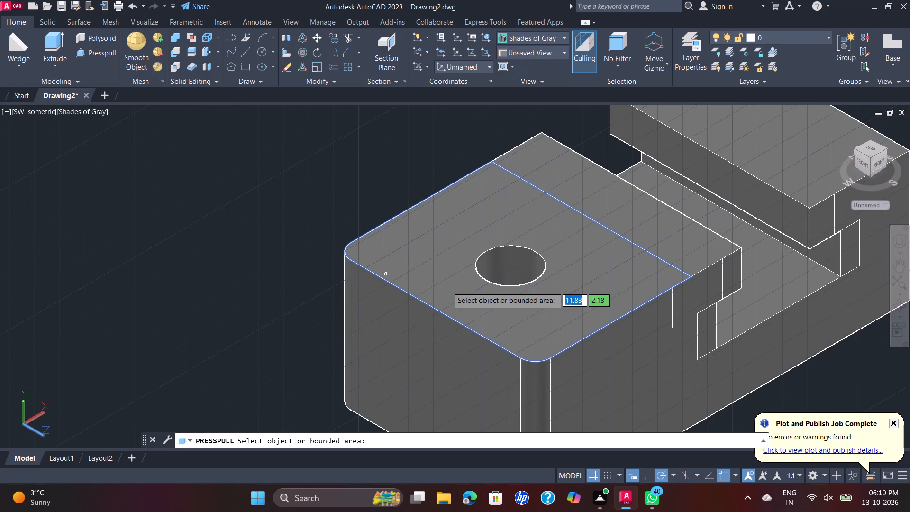
{"action": "left_click", "coordinate": [448, 287]}
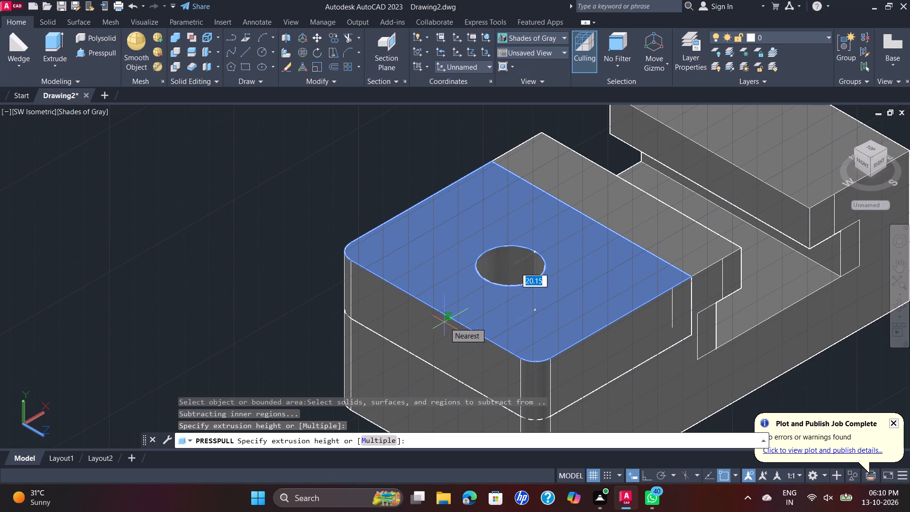
{"action": "type", "text": "14"}
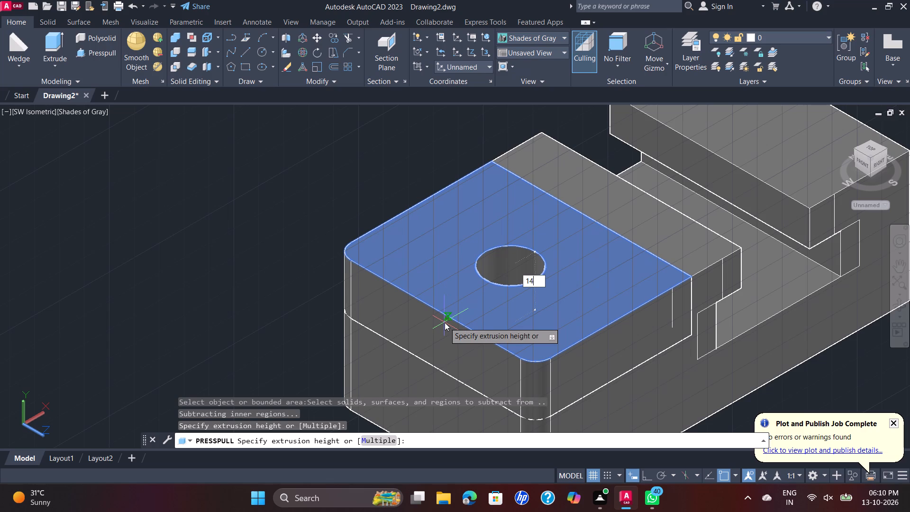
{"action": "key", "text": "Return"}
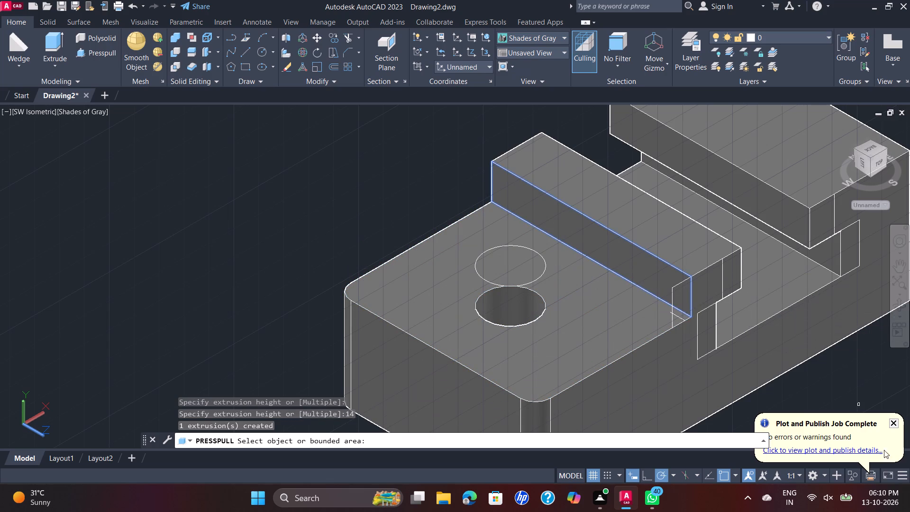
{"action": "key", "text": "Escape"}
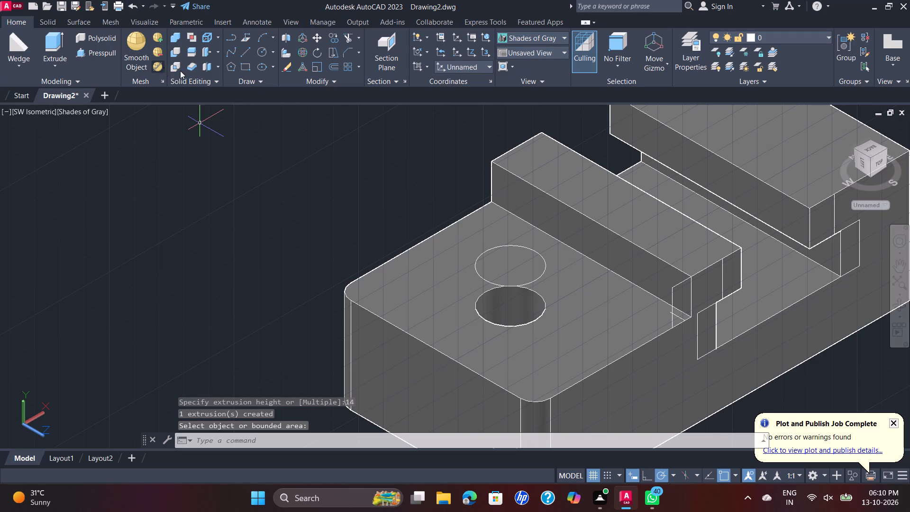
Draw a 60 mm line on the lowered face from the rounded corner toward the step, continuing perpendicular to the long edge.
{"action": "left_click", "coordinate": [246, 47]}
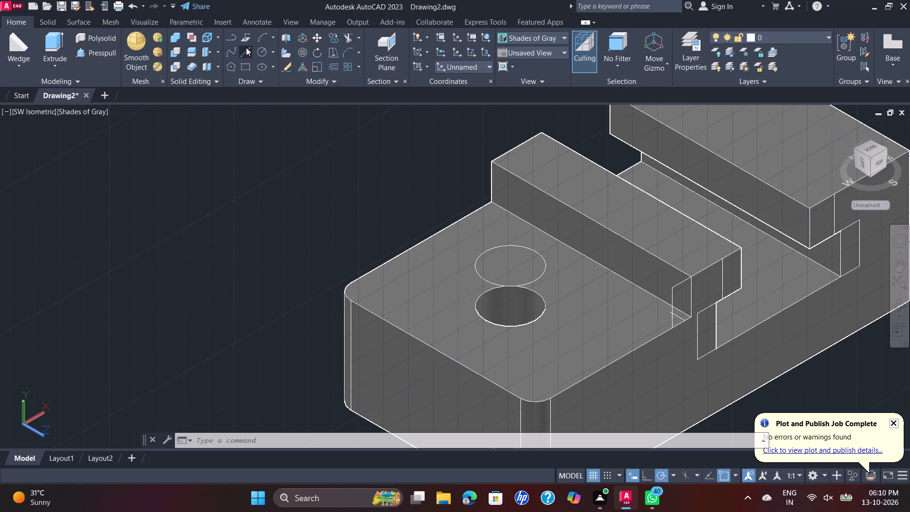
{"action": "left_click", "coordinate": [523, 399]}
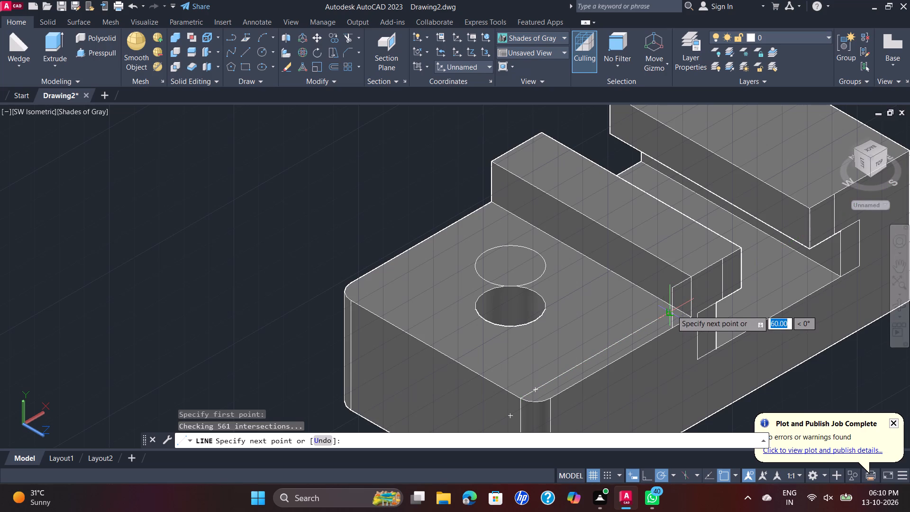
{"action": "left_click", "coordinate": [672, 310]}
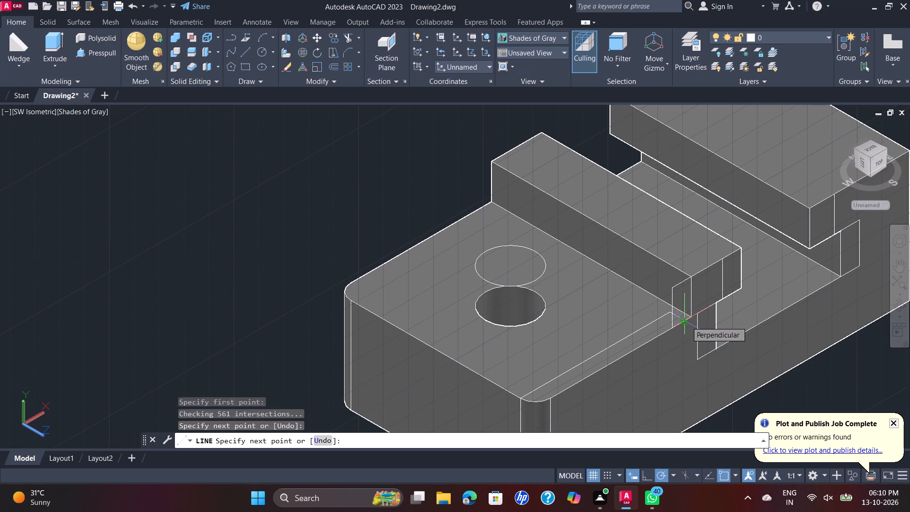
{"action": "left_click", "coordinate": [686, 321]}
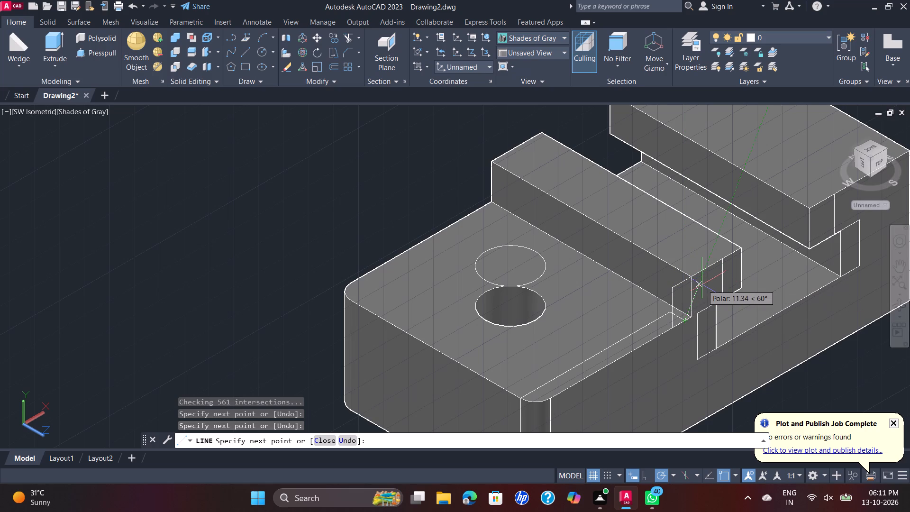
{"action": "key", "text": "Escape"}
Switch to the 2D Wireframe visual style and delete the vertical and horizontal leftover lines at the end of the raised step.
{"action": "scroll", "coordinate": [681, 300], "scroll_direction": "up", "scroll_amount": 3}
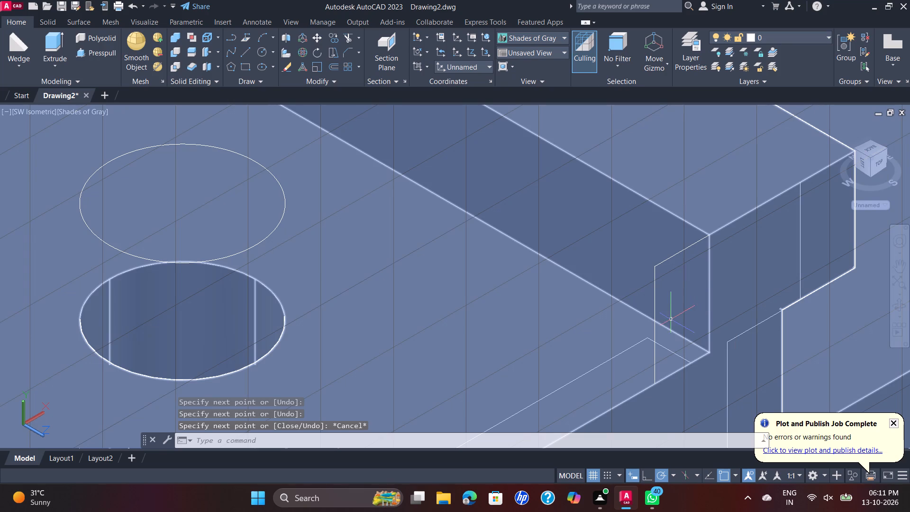
{"action": "left_click", "coordinate": [652, 316]}
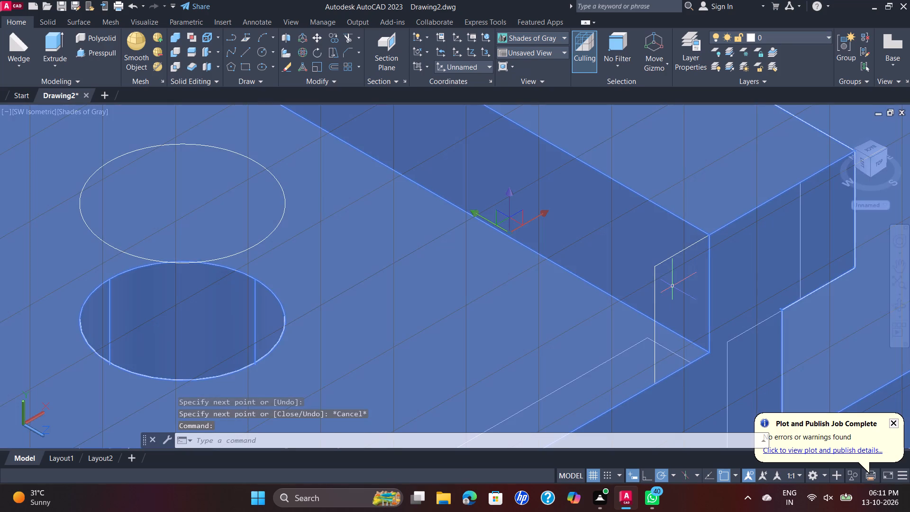
{"action": "scroll", "coordinate": [670, 282], "scroll_direction": "down", "scroll_amount": 2}
{"action": "key", "text": "Escape"}
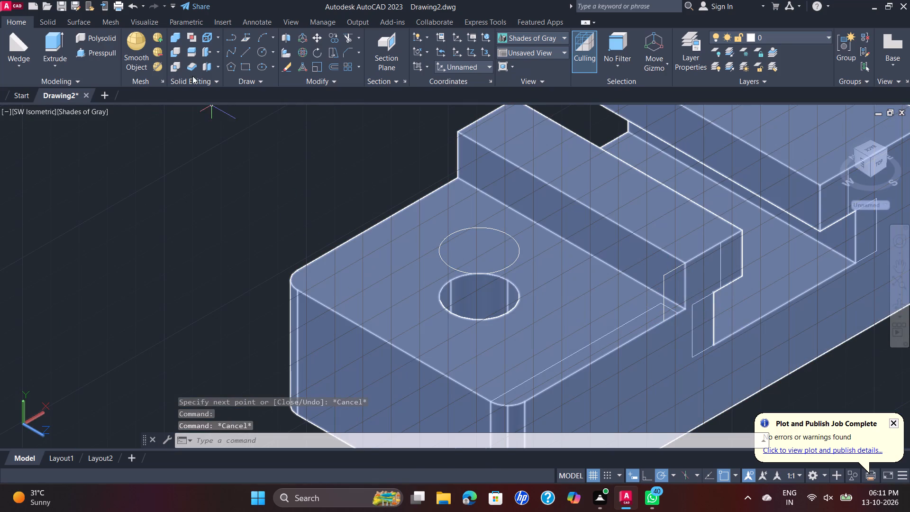
{"action": "left_click", "coordinate": [76, 117]}
{"action": "left_click", "coordinate": [115, 142]}
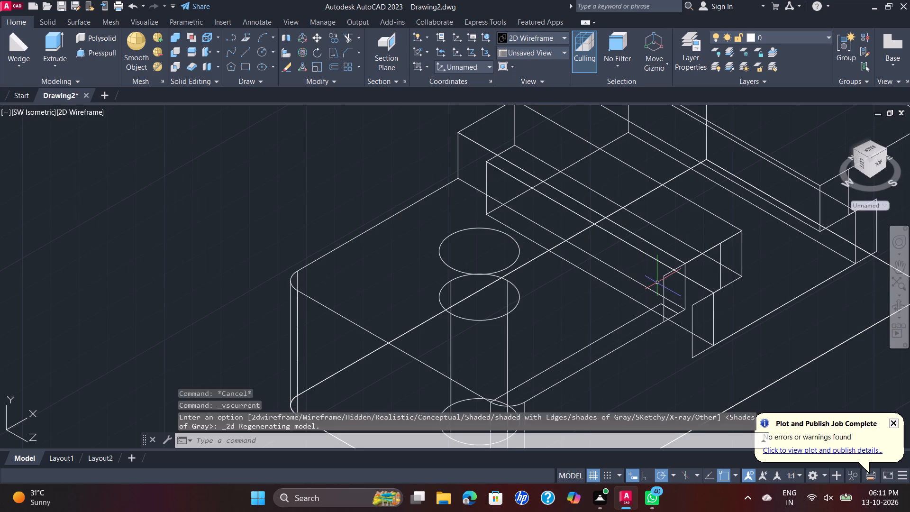
{"action": "left_click", "coordinate": [664, 286]}
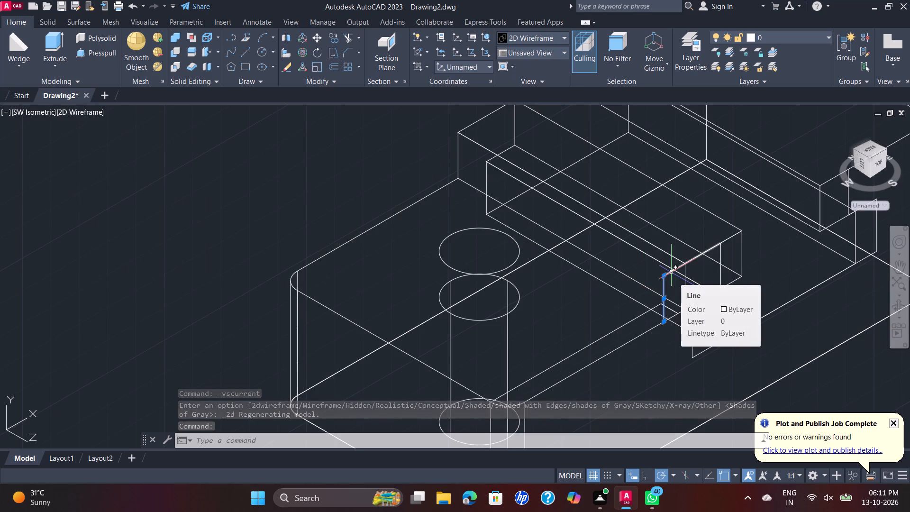
{"action": "left_click", "coordinate": [671, 272]}
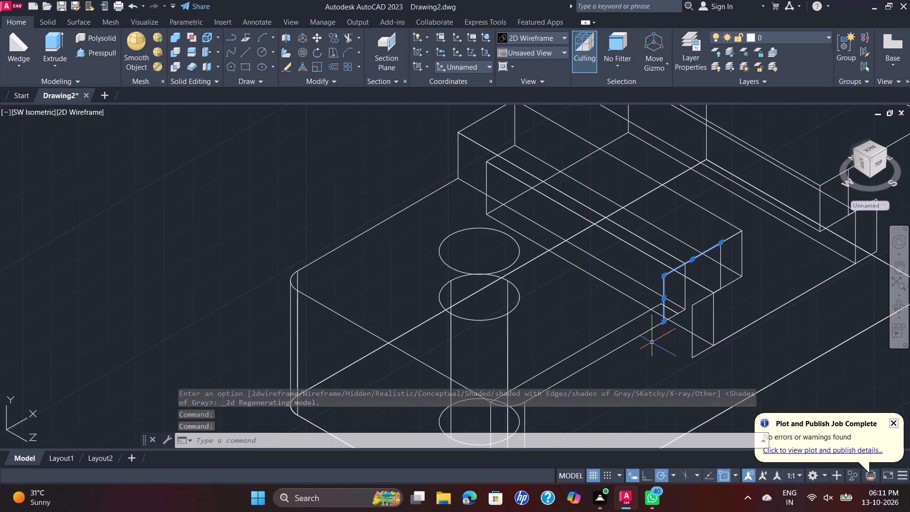
{"action": "key", "text": "Delete"}
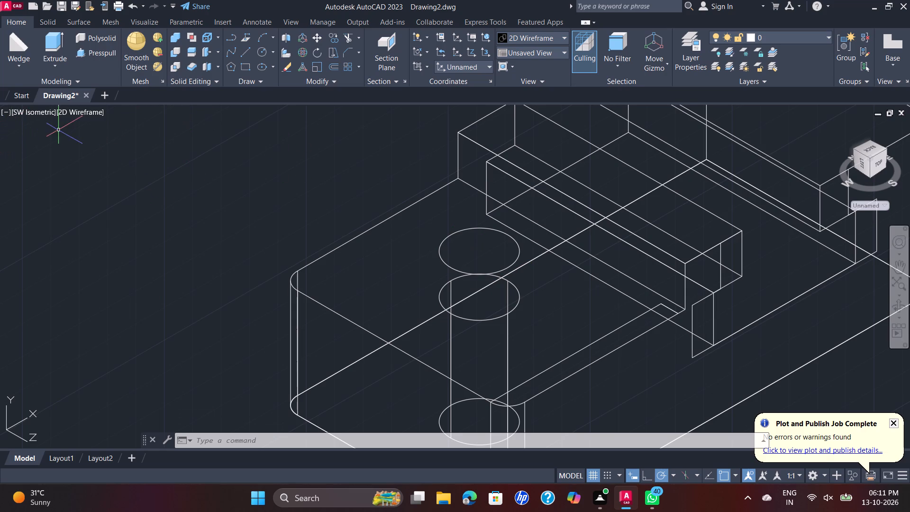
Set the model's visual style to Shaded.
{"action": "left_click", "coordinate": [72, 110]}
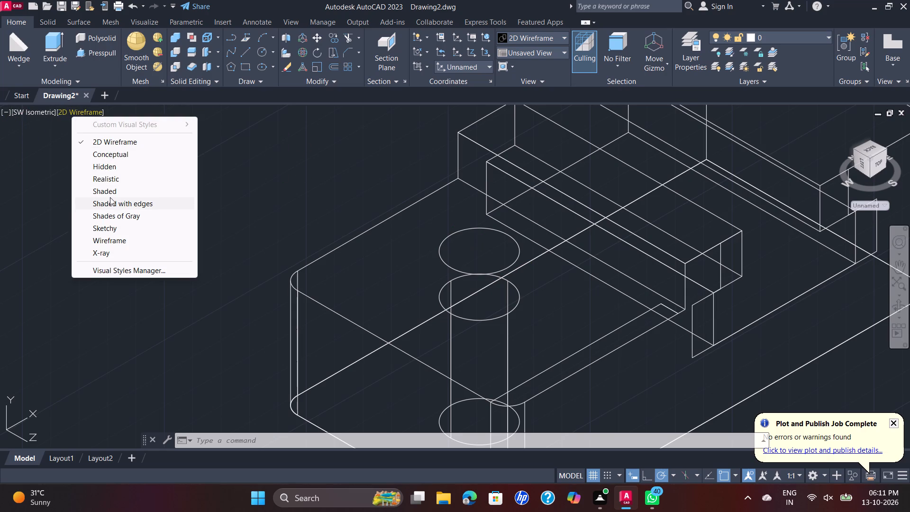
{"action": "left_click", "coordinate": [118, 197]}
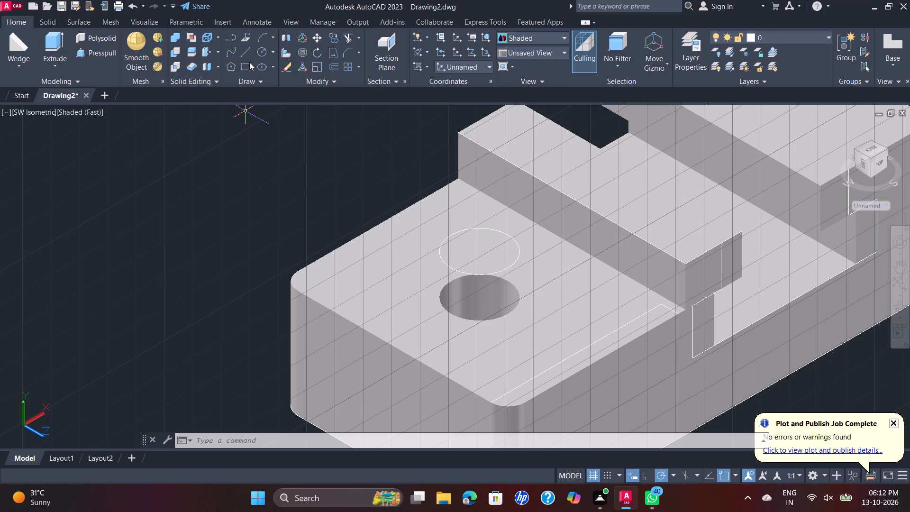
Draw connected lines from the step's top outer corner down to the lowered face's long edge, and on to the projecting lip's underside.
{"action": "left_click", "coordinate": [244, 49]}
{"action": "left_click", "coordinate": [682, 267]}
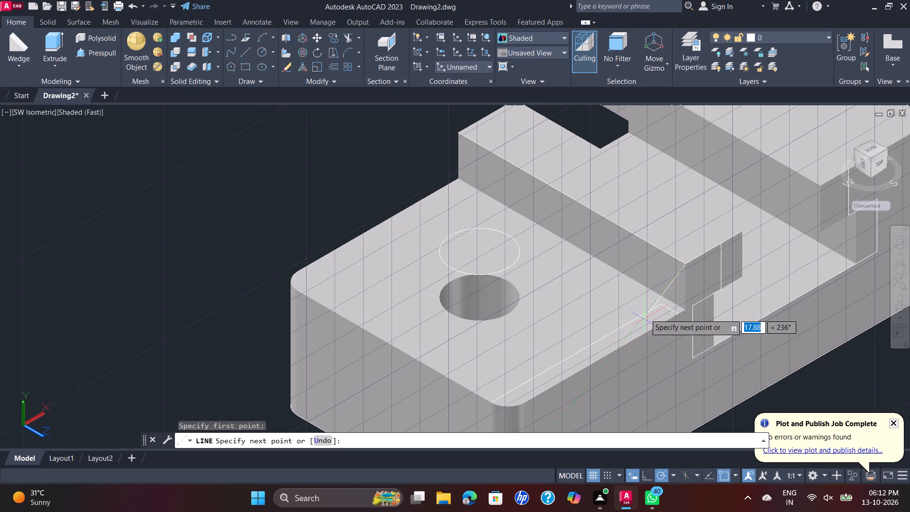
{"action": "left_click", "coordinate": [675, 315]}
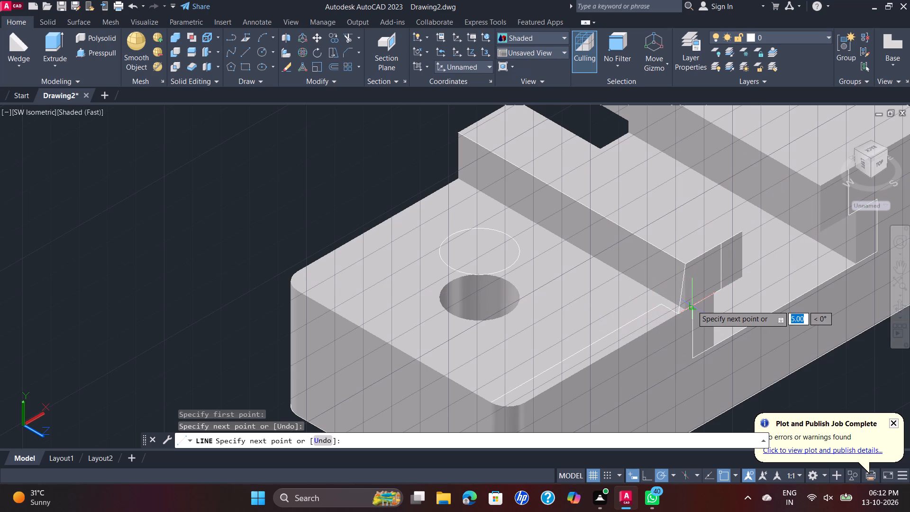
{"action": "left_click", "coordinate": [720, 286]}
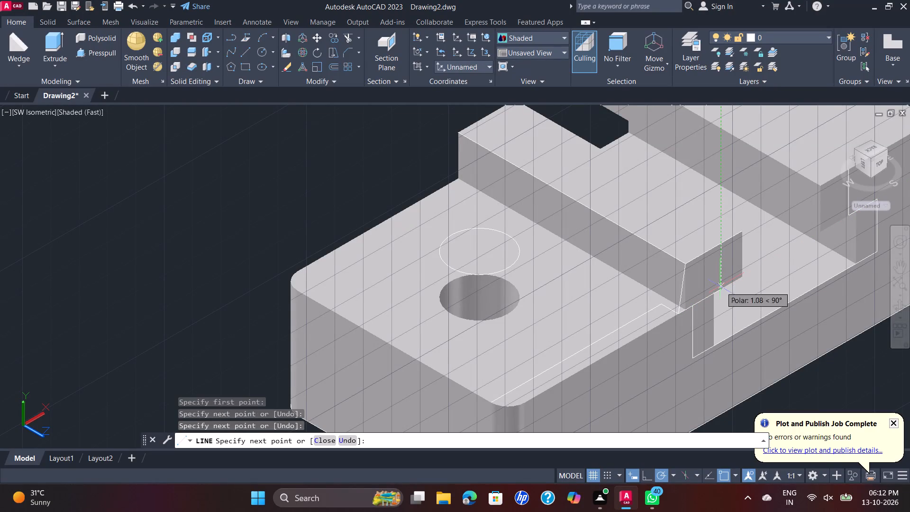
{"action": "key", "text": "Escape"}
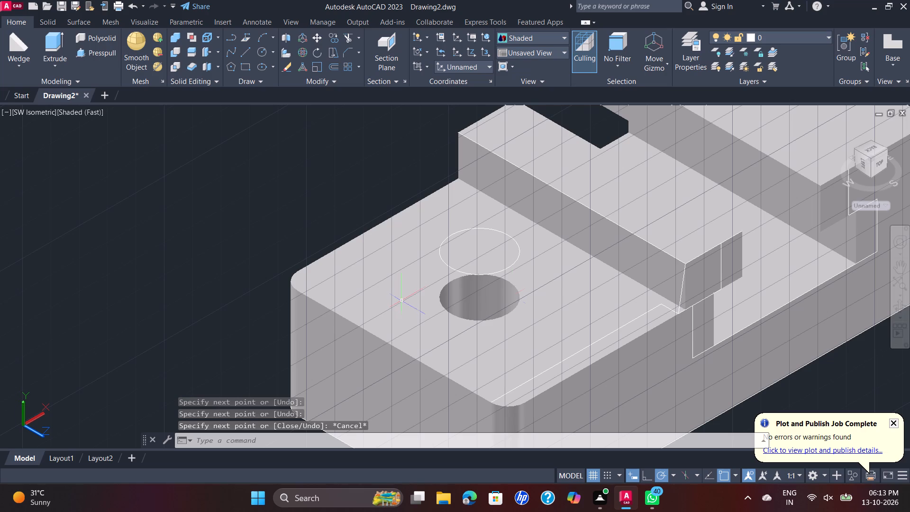
Draw connected lines from the raised step's top outer corner down to its base corner and along to the slanted line's foot.
{"action": "scroll", "coordinate": [692, 299], "scroll_direction": "up", "scroll_amount": 5}
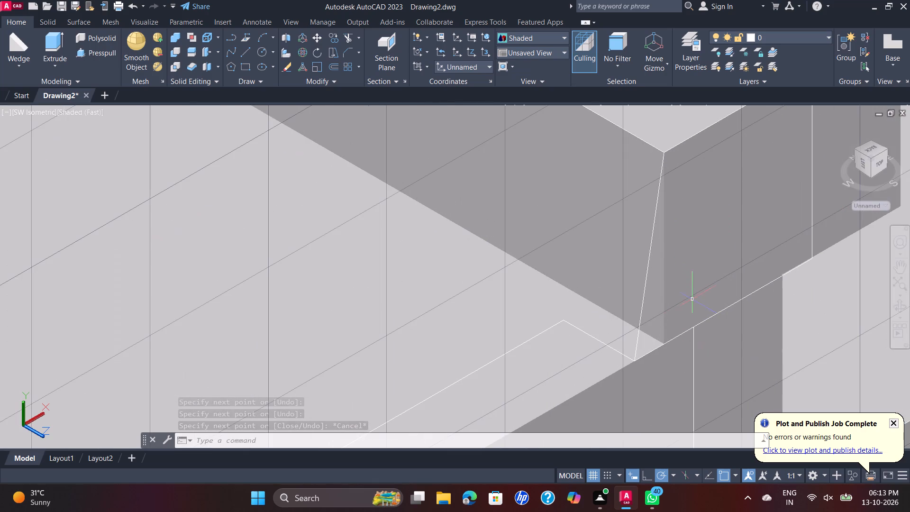
{"action": "left_click", "coordinate": [637, 336]}
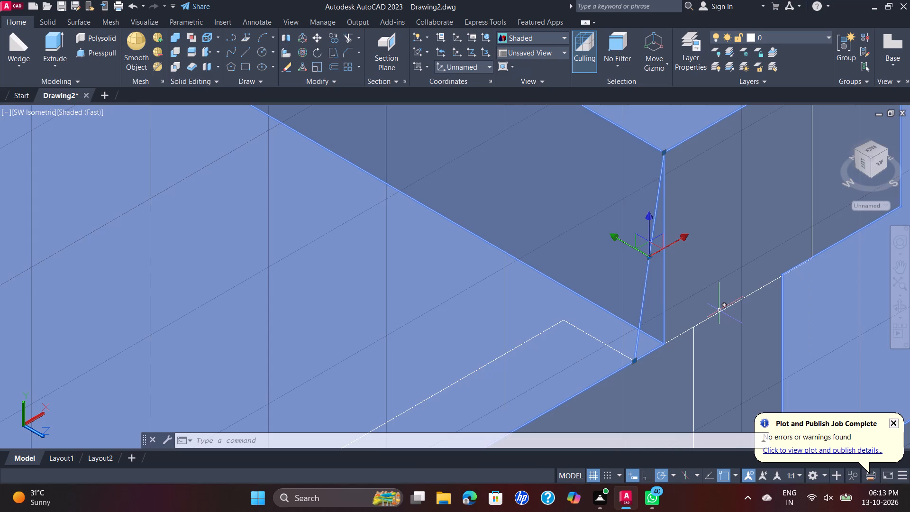
{"action": "scroll", "coordinate": [719, 310], "scroll_direction": "up", "scroll_amount": 2}
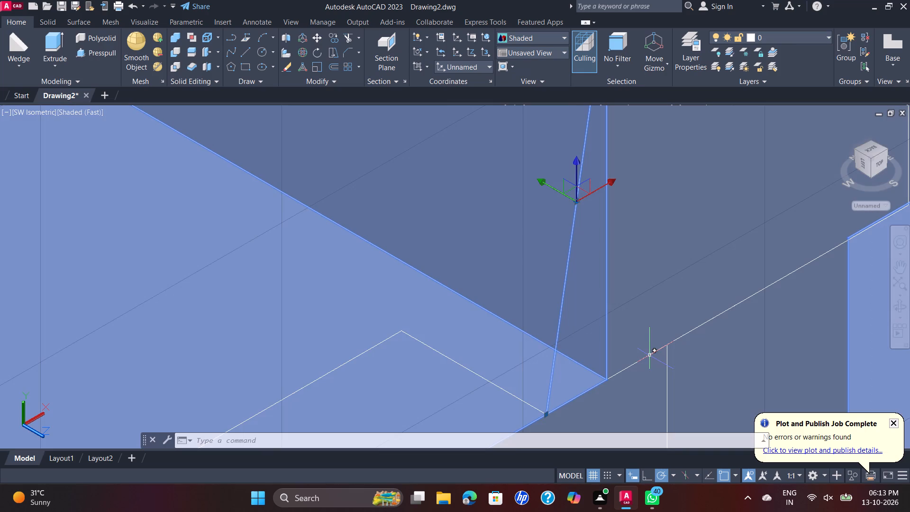
{"action": "scroll", "coordinate": [646, 355], "scroll_direction": "up", "scroll_amount": 2}
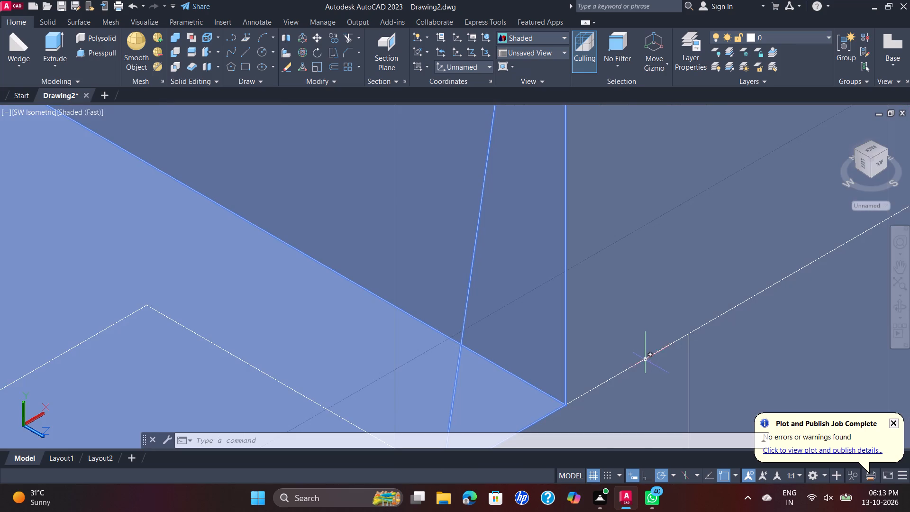
{"action": "scroll", "coordinate": [648, 355], "scroll_direction": "down", "scroll_amount": 2}
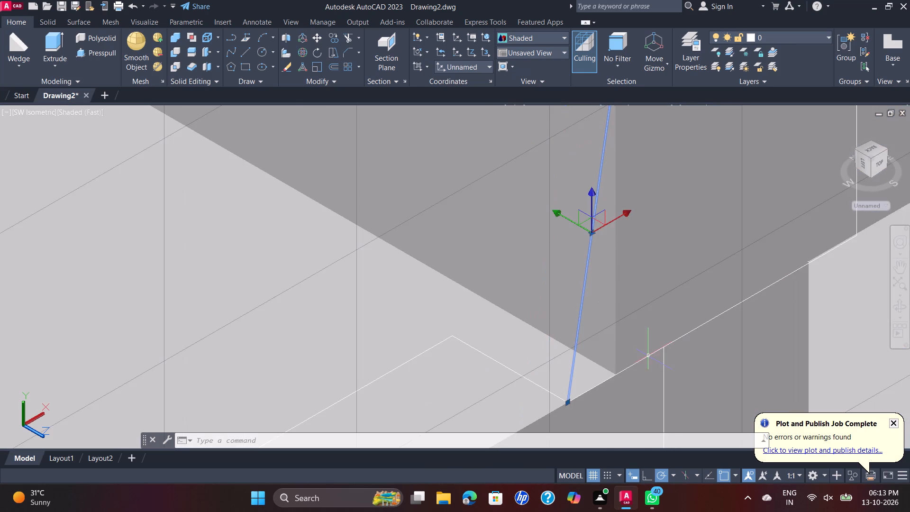
{"action": "scroll", "coordinate": [648, 355], "scroll_direction": "down", "scroll_amount": 1}
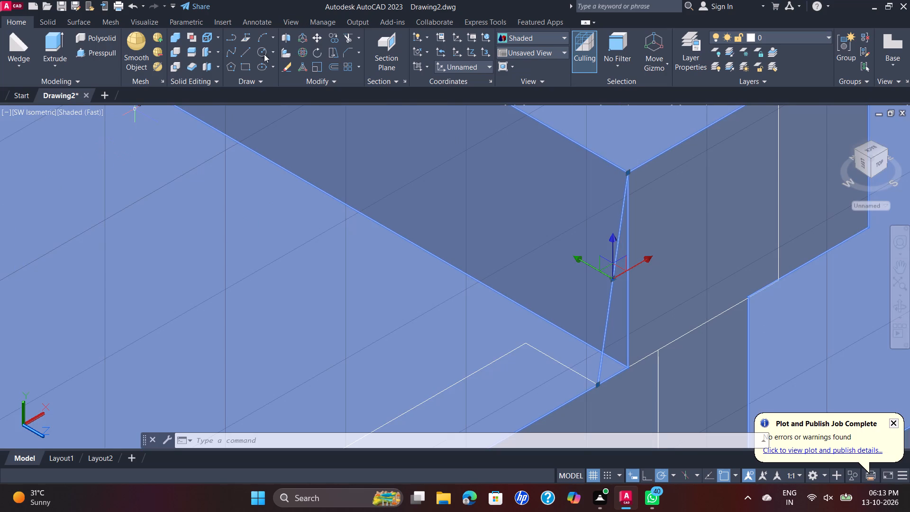
{"action": "left_click", "coordinate": [247, 55]}
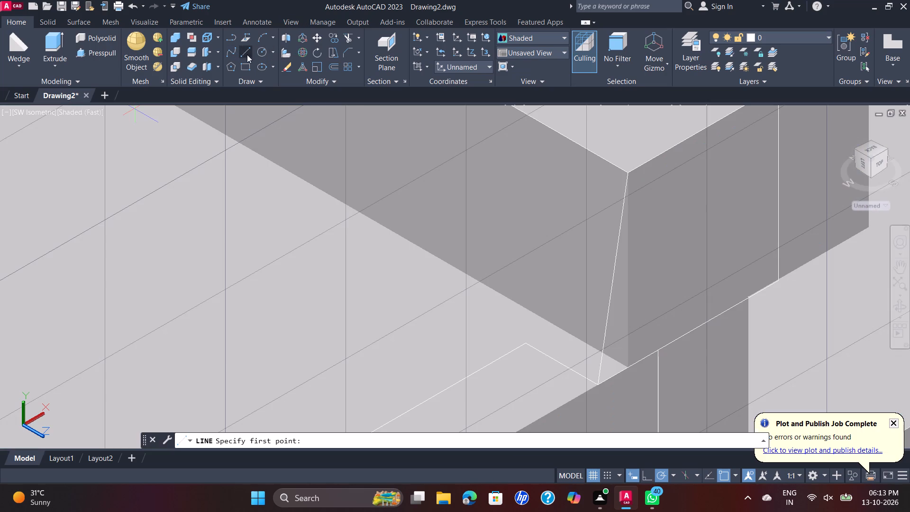
{"action": "left_click", "coordinate": [632, 175]}
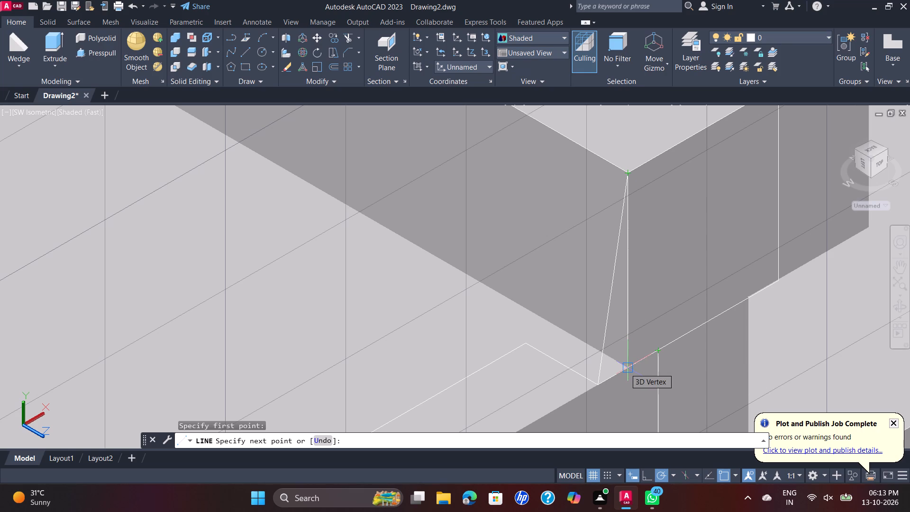
{"action": "left_click", "coordinate": [625, 368]}
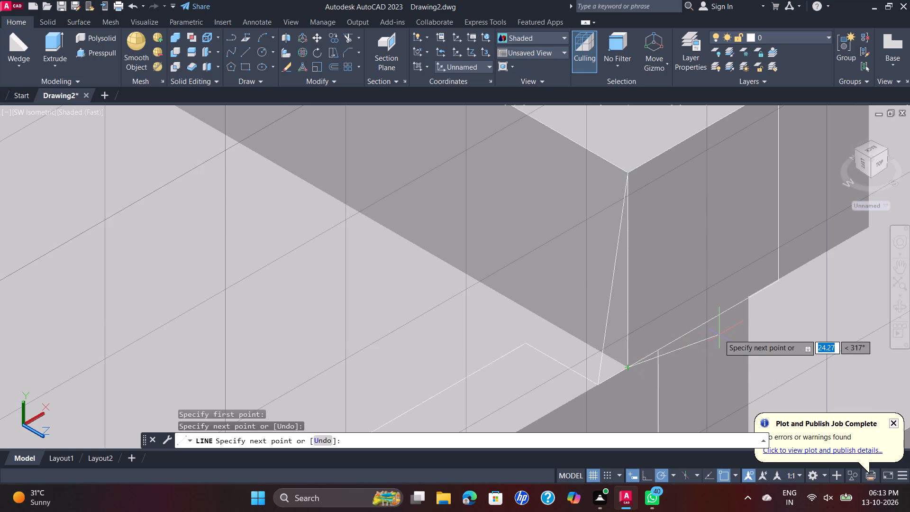
{"action": "left_click", "coordinate": [596, 384]}
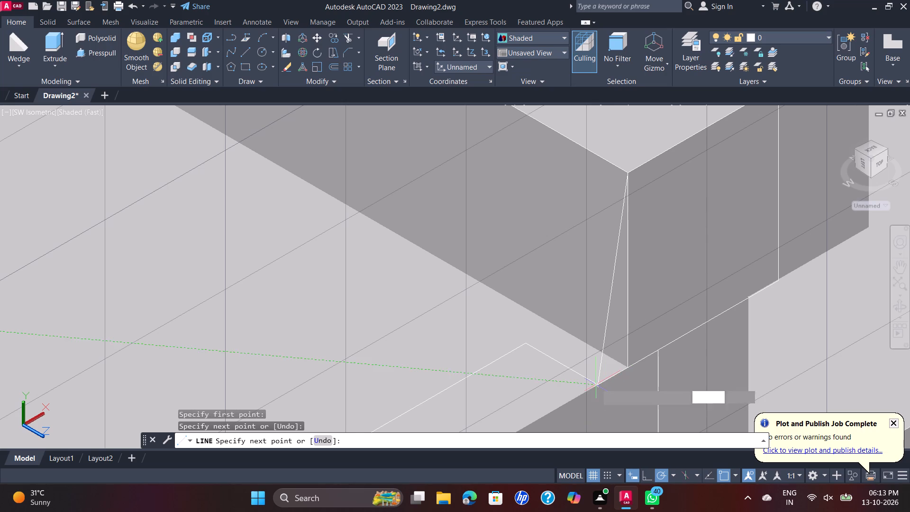
{"action": "key", "text": "Escape"}
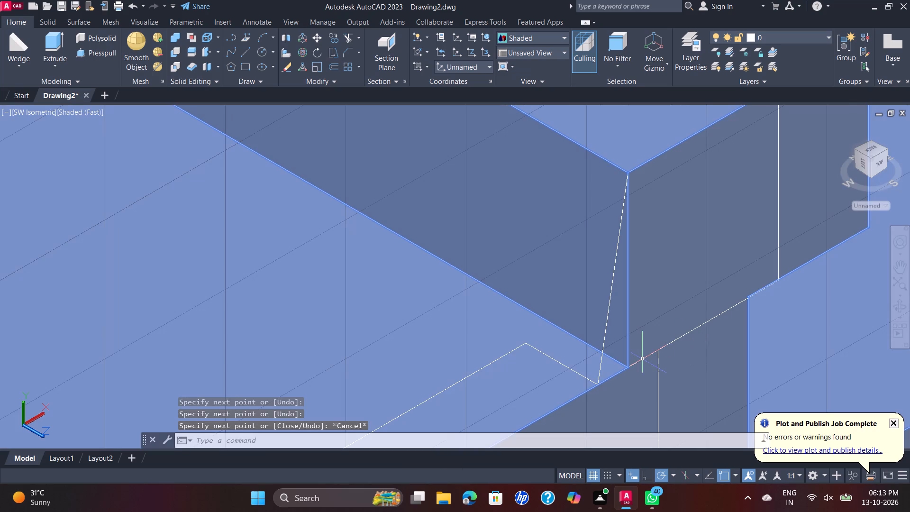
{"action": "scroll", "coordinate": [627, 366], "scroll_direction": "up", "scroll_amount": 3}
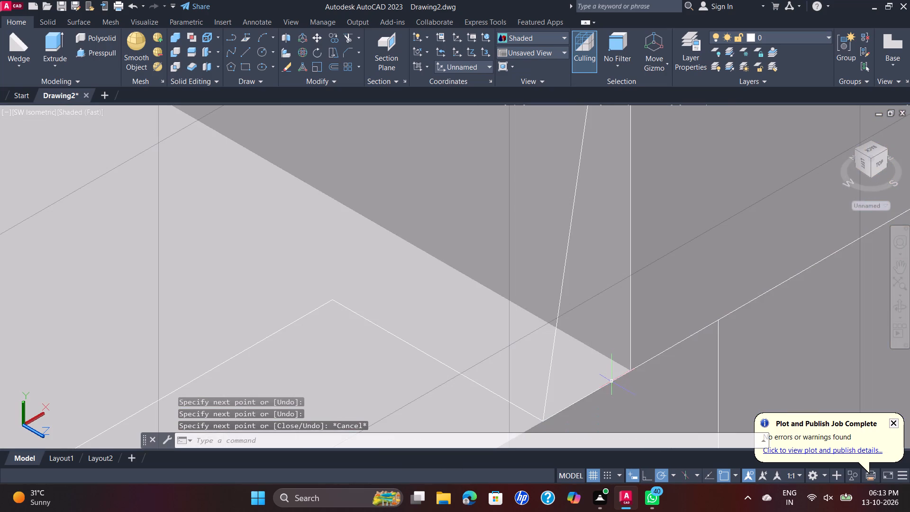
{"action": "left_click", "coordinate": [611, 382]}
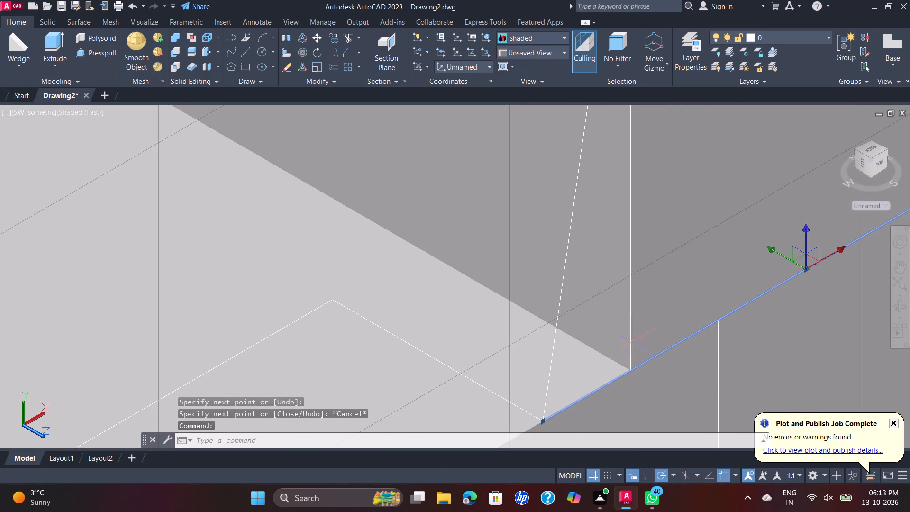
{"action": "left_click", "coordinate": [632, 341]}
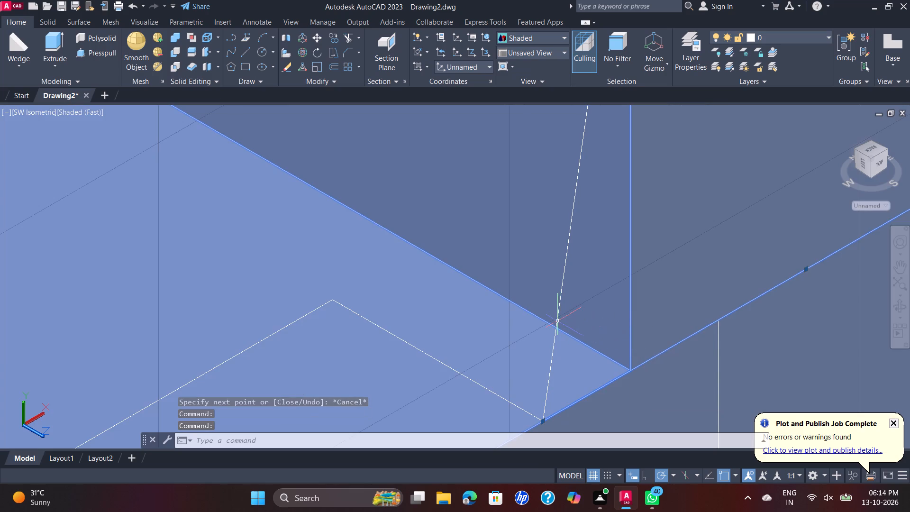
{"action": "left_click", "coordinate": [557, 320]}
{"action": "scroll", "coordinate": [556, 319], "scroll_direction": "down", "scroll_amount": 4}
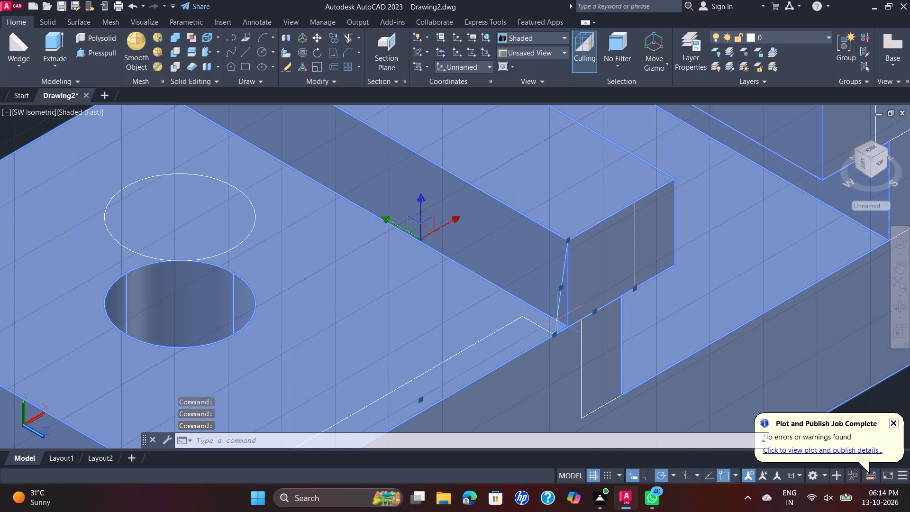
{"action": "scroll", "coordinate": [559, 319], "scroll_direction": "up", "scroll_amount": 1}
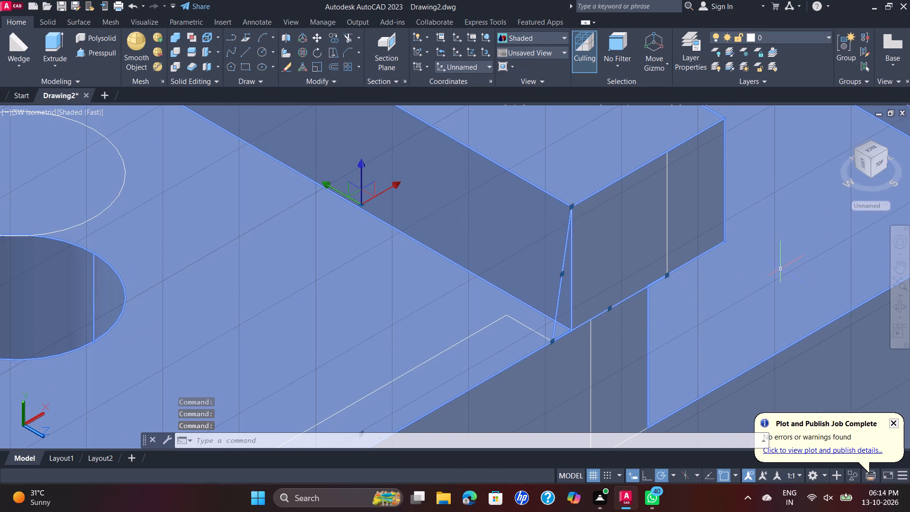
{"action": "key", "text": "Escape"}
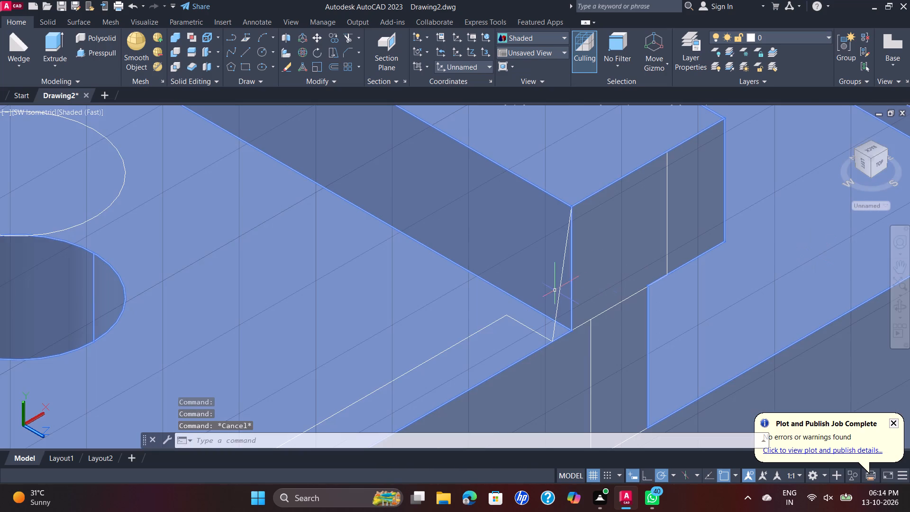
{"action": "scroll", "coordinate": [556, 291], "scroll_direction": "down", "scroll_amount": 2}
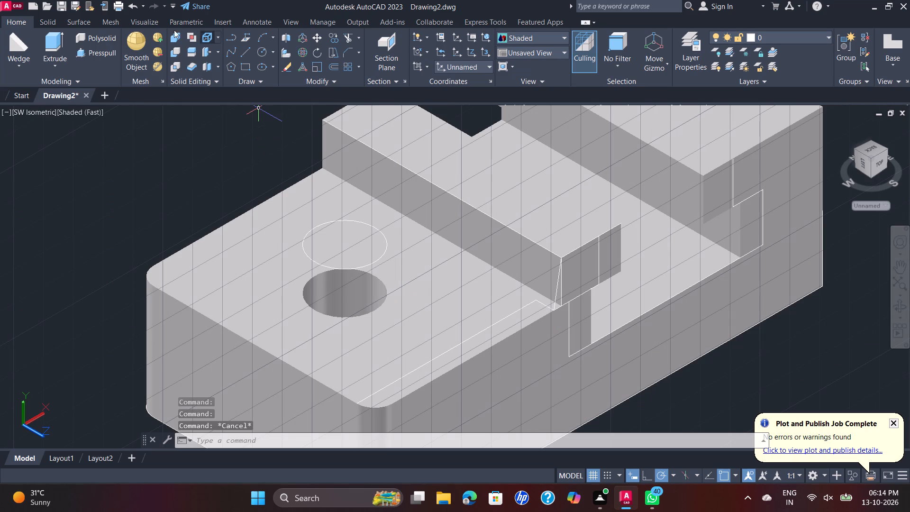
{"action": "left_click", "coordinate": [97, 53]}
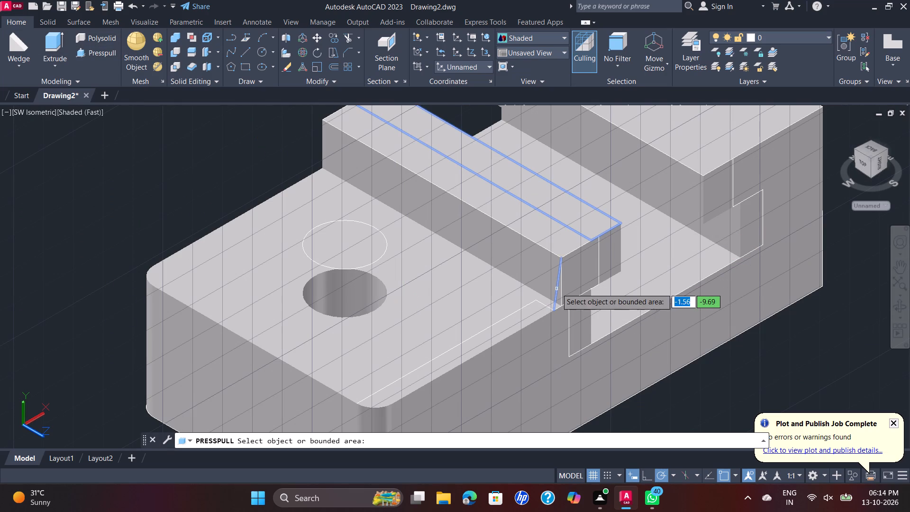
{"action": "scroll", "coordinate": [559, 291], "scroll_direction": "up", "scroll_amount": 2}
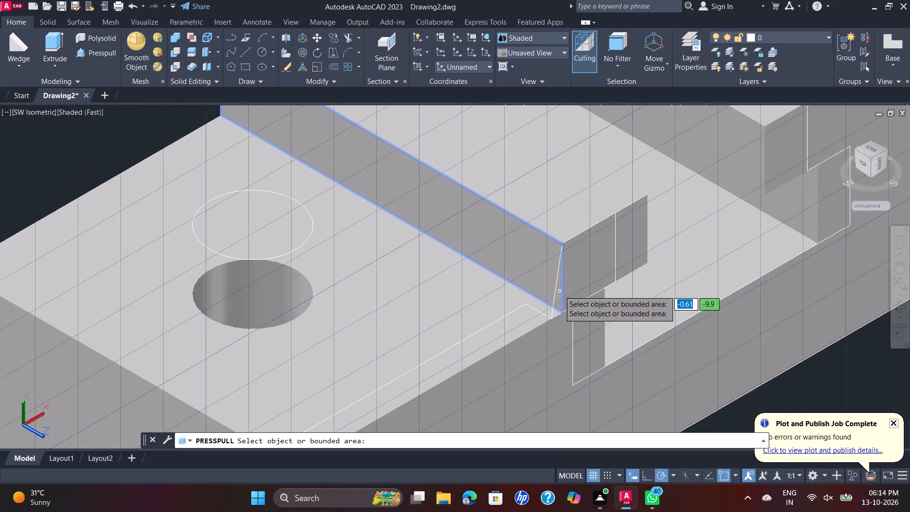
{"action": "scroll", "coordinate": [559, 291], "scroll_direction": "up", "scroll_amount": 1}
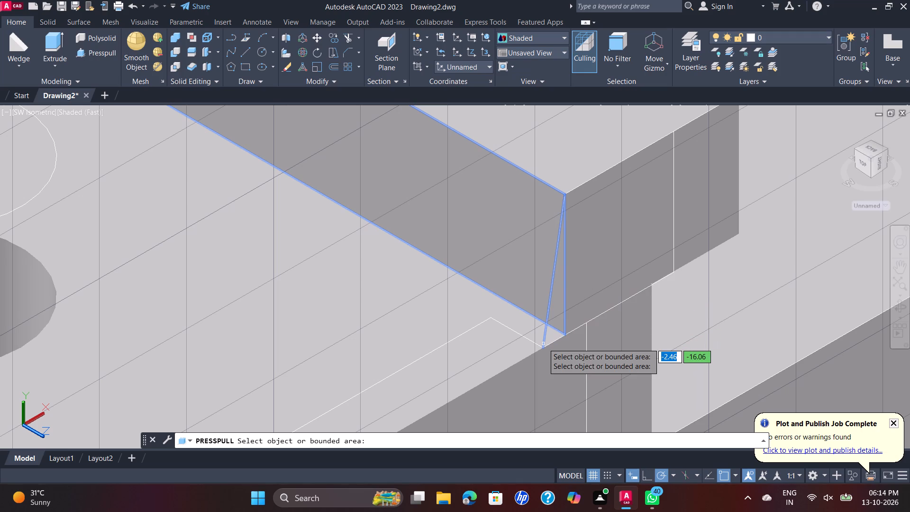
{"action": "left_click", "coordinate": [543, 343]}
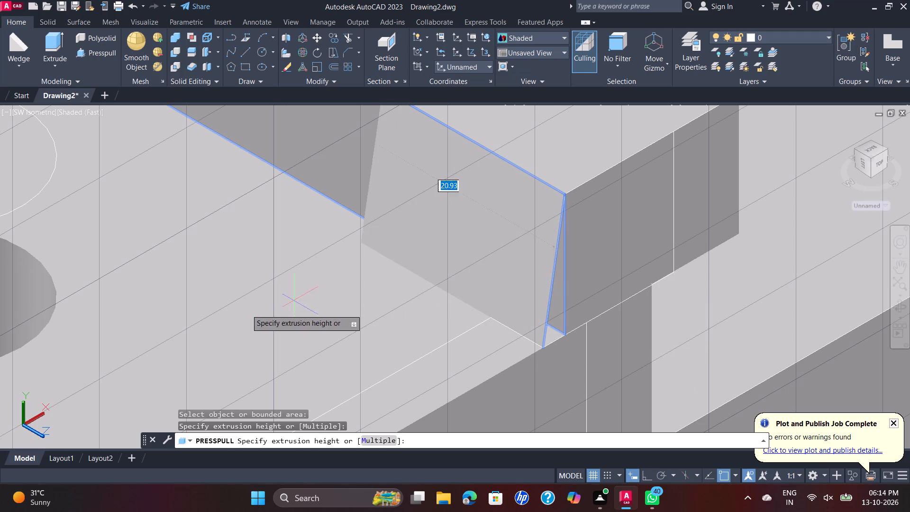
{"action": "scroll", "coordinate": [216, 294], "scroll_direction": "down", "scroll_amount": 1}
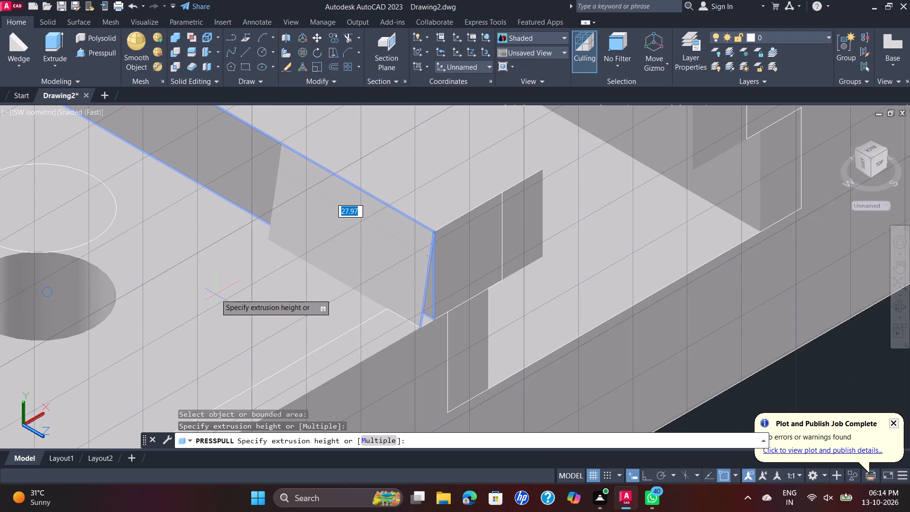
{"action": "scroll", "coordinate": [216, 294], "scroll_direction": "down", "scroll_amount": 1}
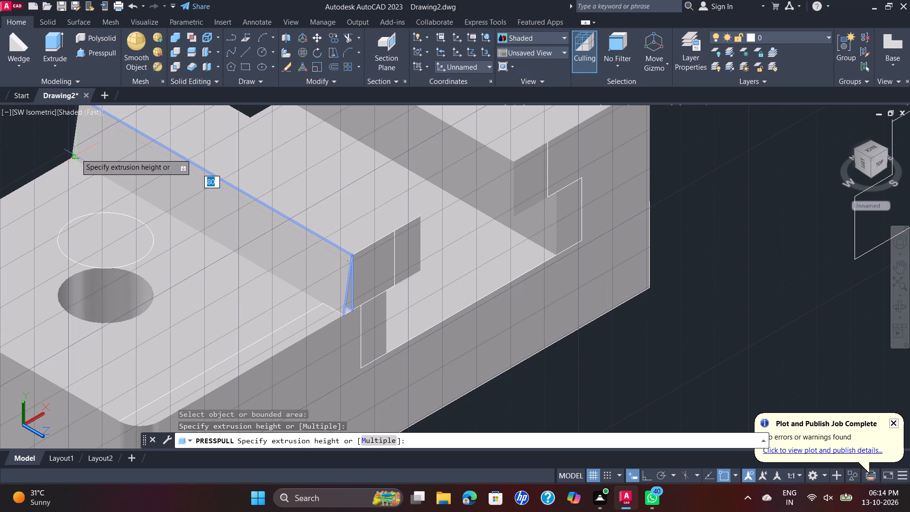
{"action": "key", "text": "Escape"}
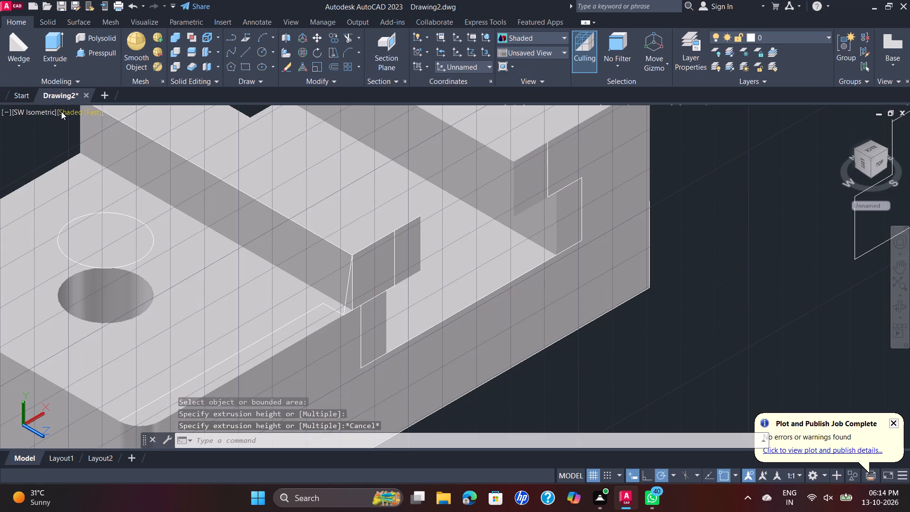
Switch to the 2D Wireframe visual style and join the three triangle lines at the step's end into one polyline.
{"action": "left_click", "coordinate": [64, 109]}
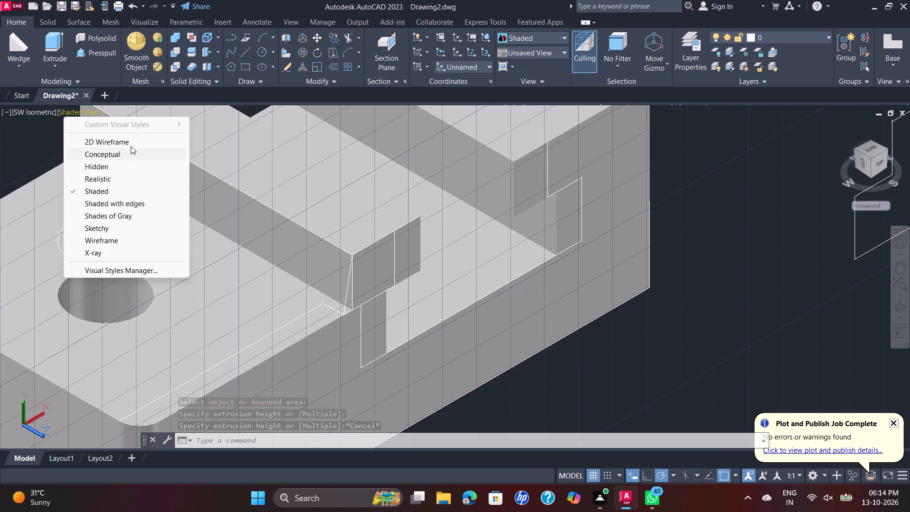
{"action": "left_click", "coordinate": [132, 145]}
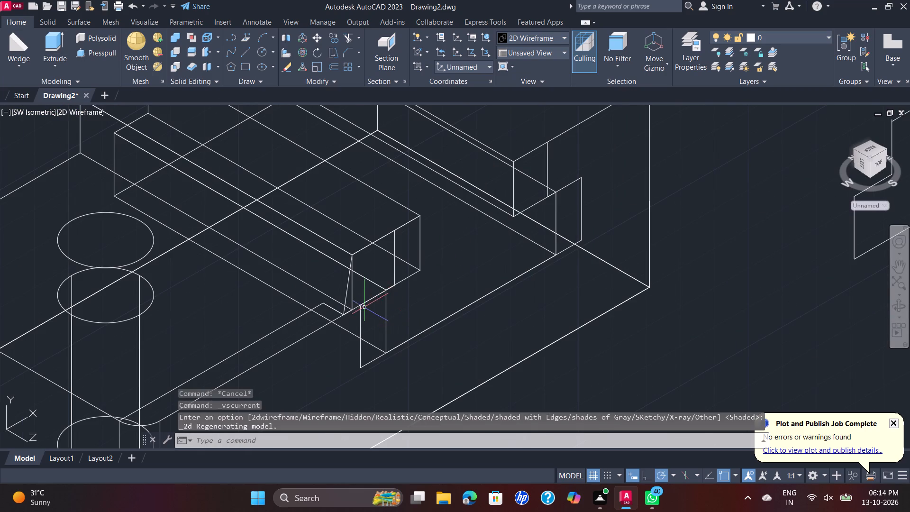
{"action": "scroll", "coordinate": [363, 306], "scroll_direction": "up", "scroll_amount": 3}
{"action": "scroll", "coordinate": [350, 302], "scroll_direction": "down", "scroll_amount": 1}
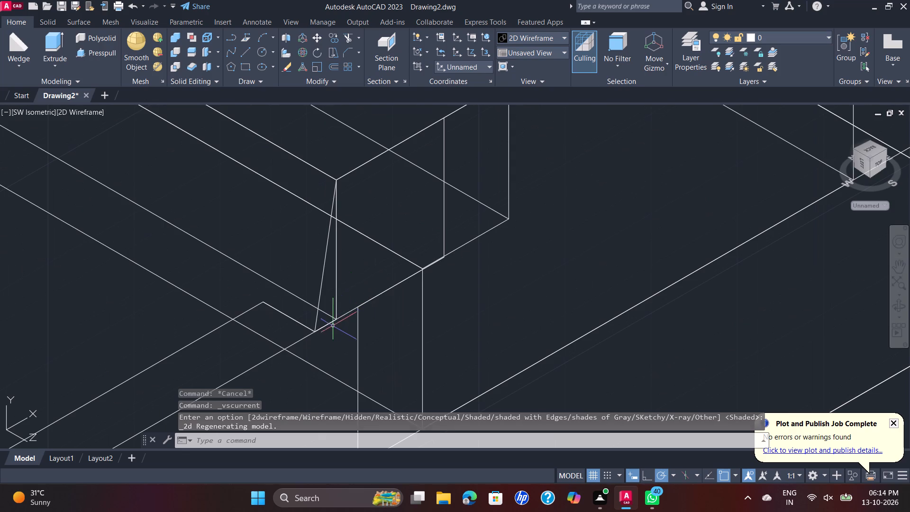
{"action": "left_click", "coordinate": [331, 322]}
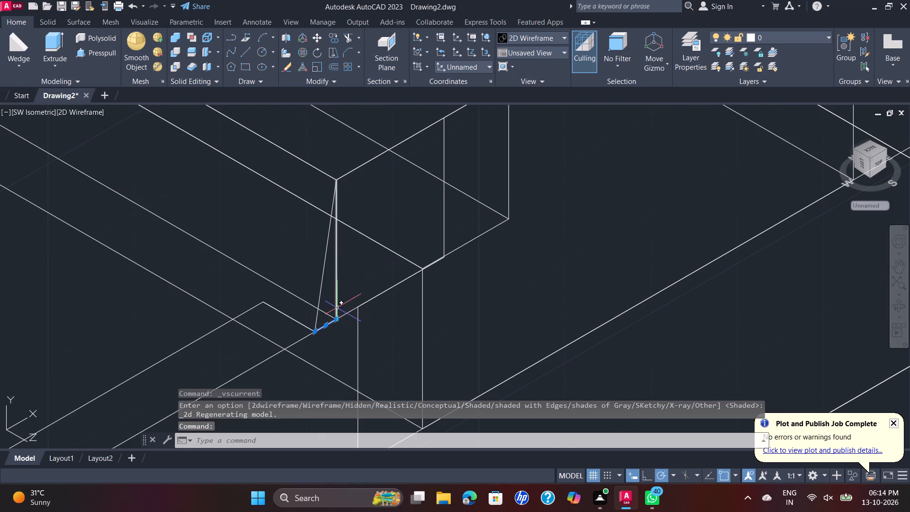
{"action": "left_click", "coordinate": [337, 307]}
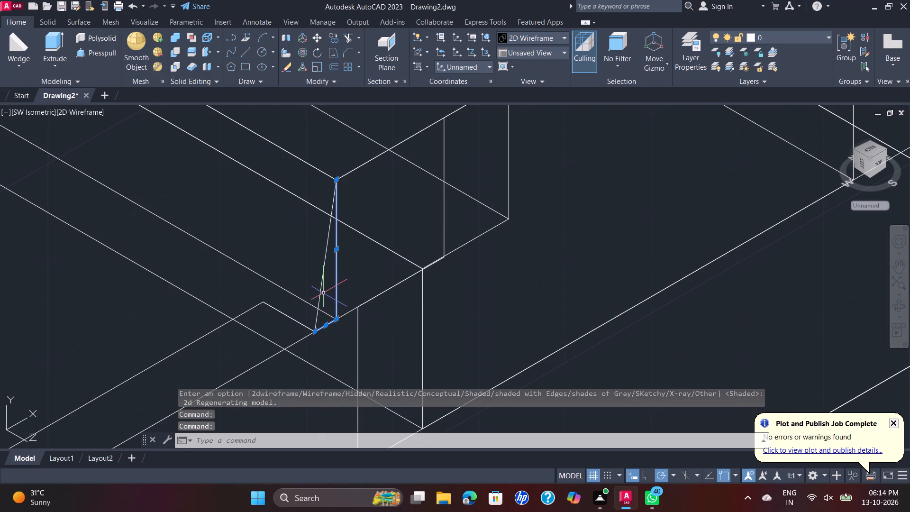
{"action": "left_click", "coordinate": [322, 292]}
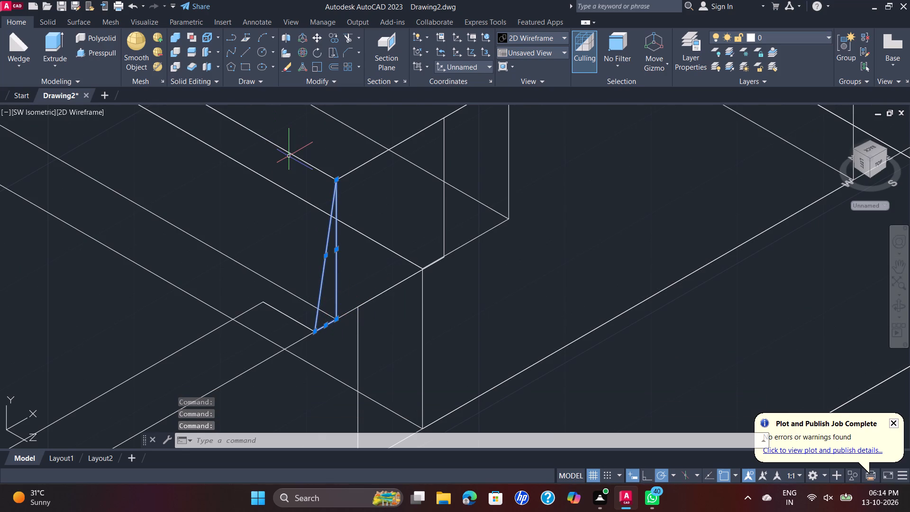
{"action": "key", "text": "j"}
{"action": "key", "text": "Return"}
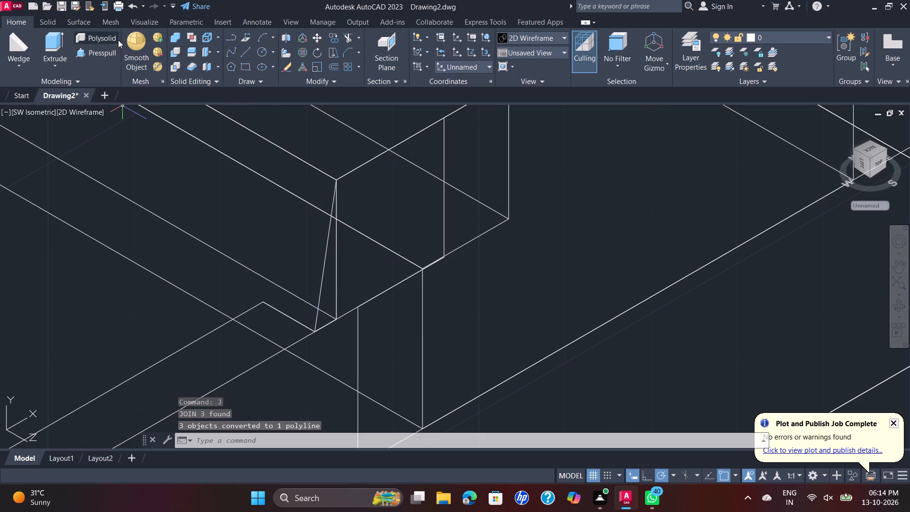
Presspull the triangular profile at the raised step's end by 80 mm along the step's full length.
{"action": "left_click", "coordinate": [109, 53]}
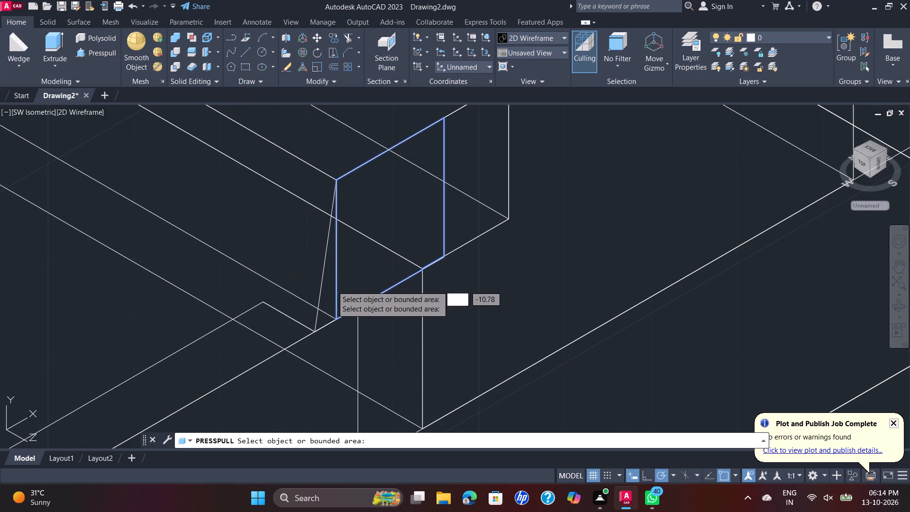
{"action": "left_click", "coordinate": [318, 311]}
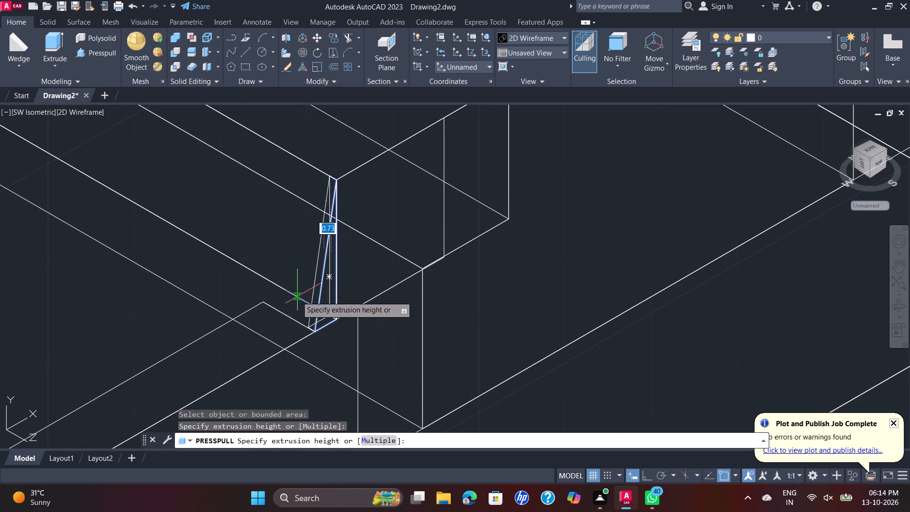
{"action": "scroll", "coordinate": [140, 229], "scroll_direction": "down", "scroll_amount": 2}
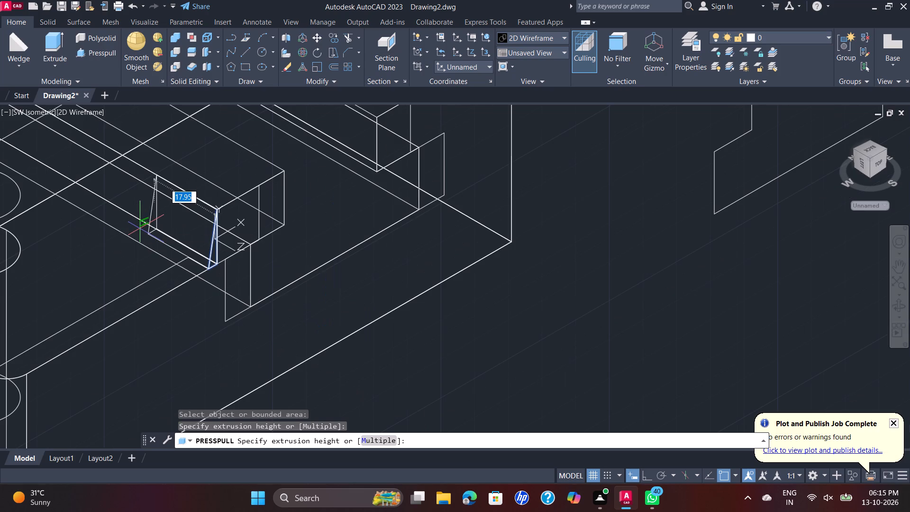
{"action": "type", "text": "80"}
{"action": "key", "text": "Return"}
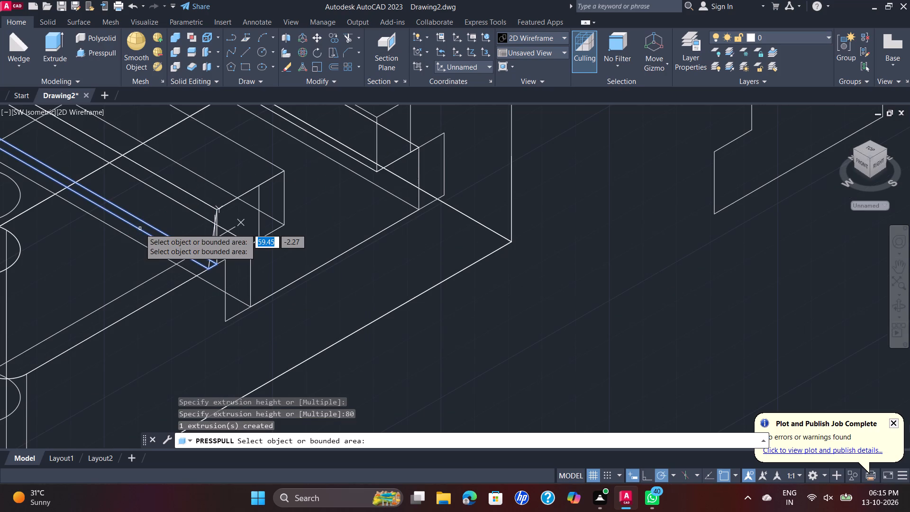
{"action": "scroll", "coordinate": [425, 214], "scroll_direction": "down", "scroll_amount": 2}
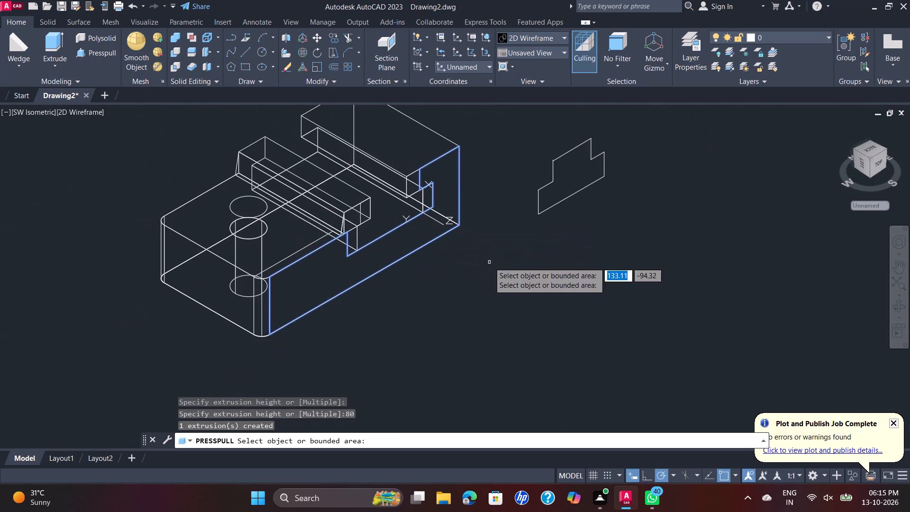
{"action": "key", "text": "Escape"}
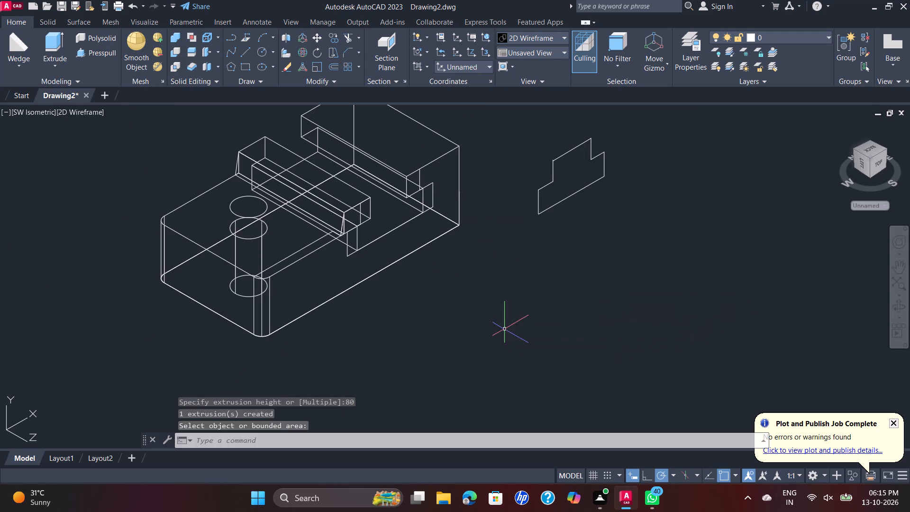
Set the model's visual style to Shades of Gray.
{"action": "left_click", "coordinate": [74, 116]}
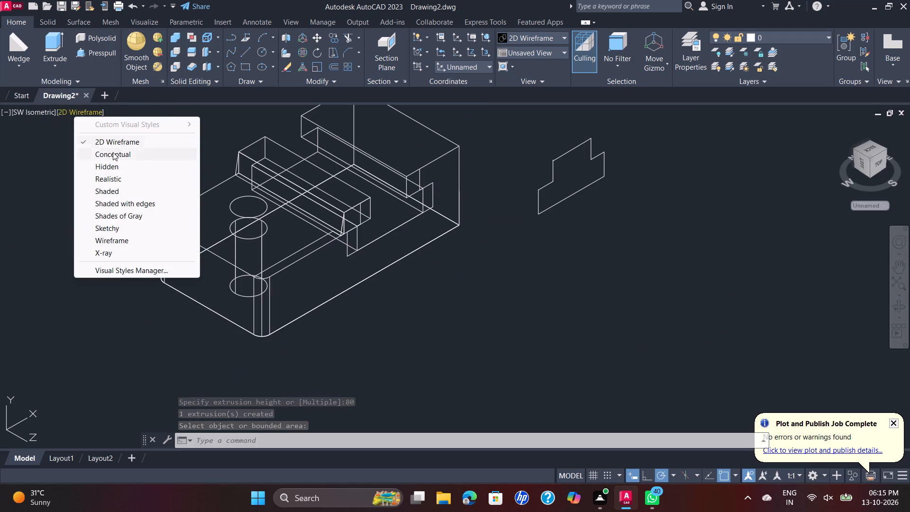
{"action": "left_click", "coordinate": [123, 220]}
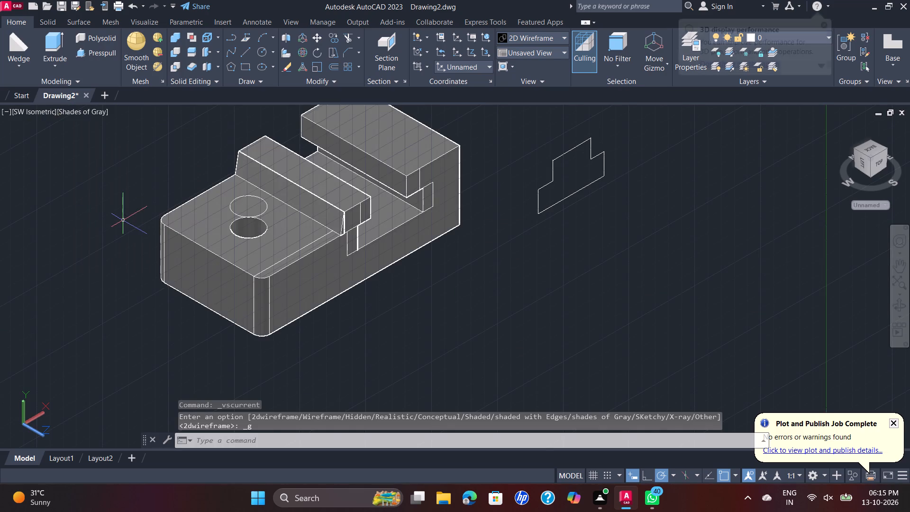
Erase the leftover circle floating above the hole in the lowered end.
{"action": "scroll", "coordinate": [299, 221], "scroll_direction": "up", "scroll_amount": 1}
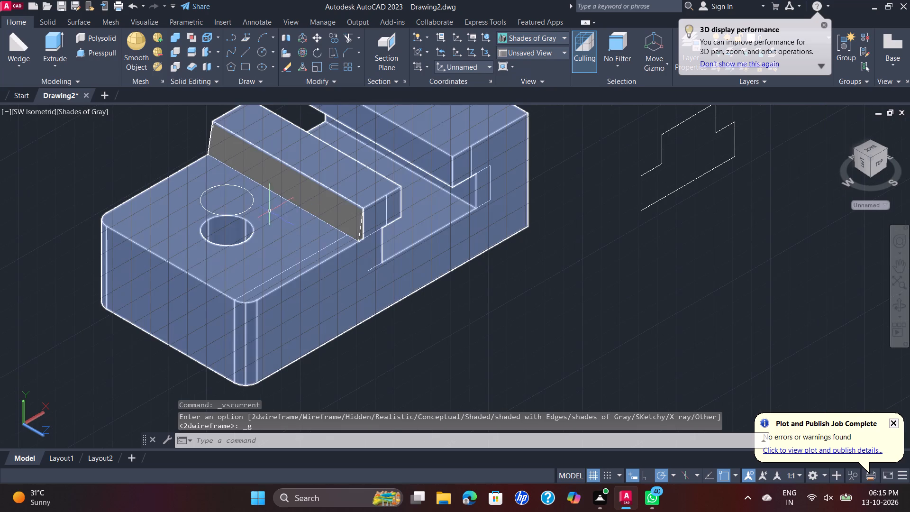
{"action": "left_click", "coordinate": [254, 201]}
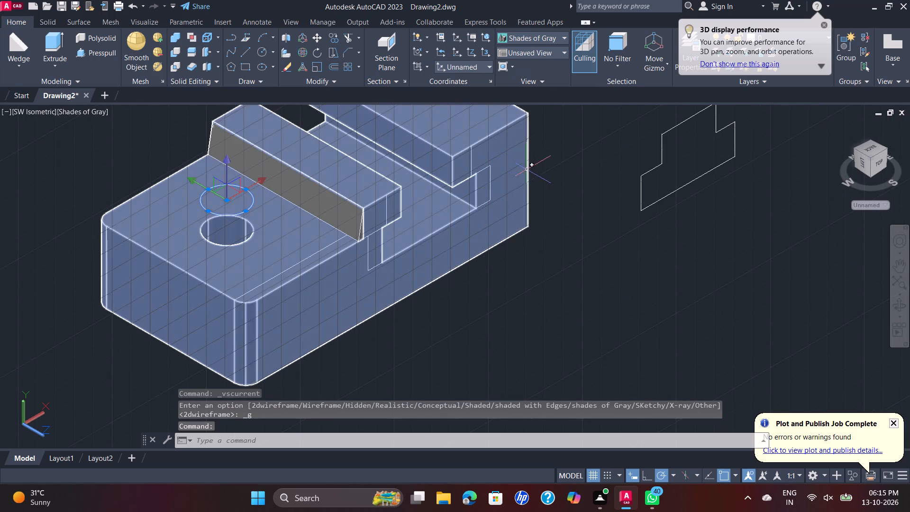
{"action": "key", "text": "Delete"}
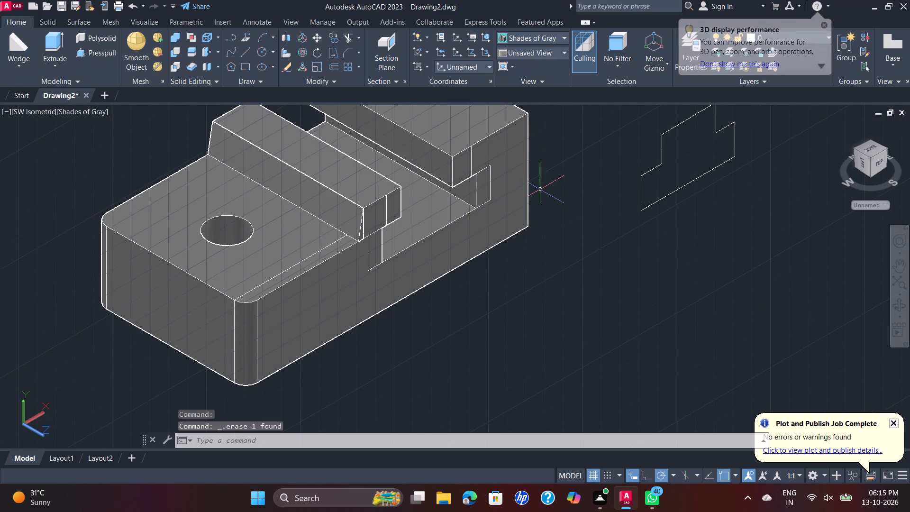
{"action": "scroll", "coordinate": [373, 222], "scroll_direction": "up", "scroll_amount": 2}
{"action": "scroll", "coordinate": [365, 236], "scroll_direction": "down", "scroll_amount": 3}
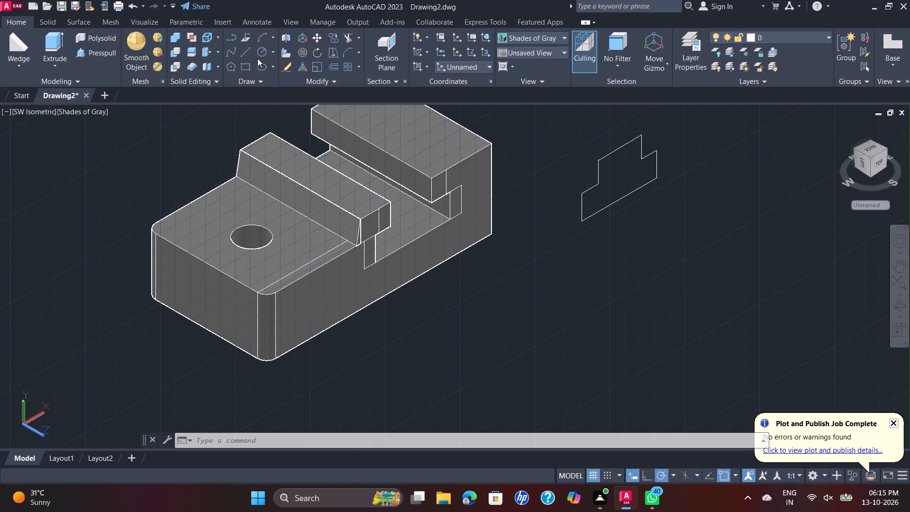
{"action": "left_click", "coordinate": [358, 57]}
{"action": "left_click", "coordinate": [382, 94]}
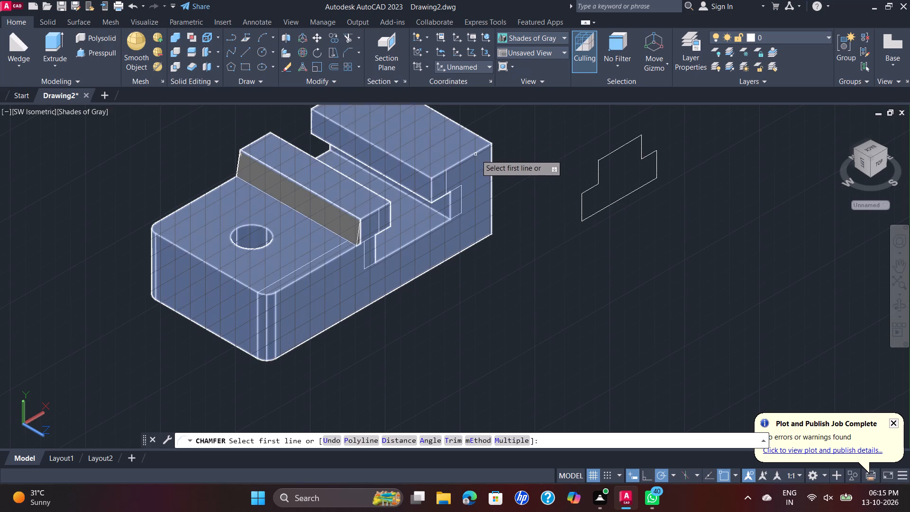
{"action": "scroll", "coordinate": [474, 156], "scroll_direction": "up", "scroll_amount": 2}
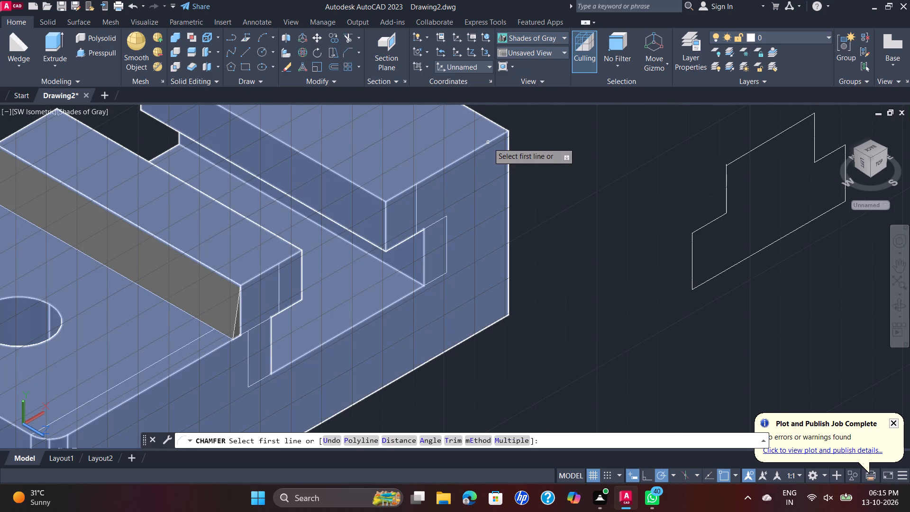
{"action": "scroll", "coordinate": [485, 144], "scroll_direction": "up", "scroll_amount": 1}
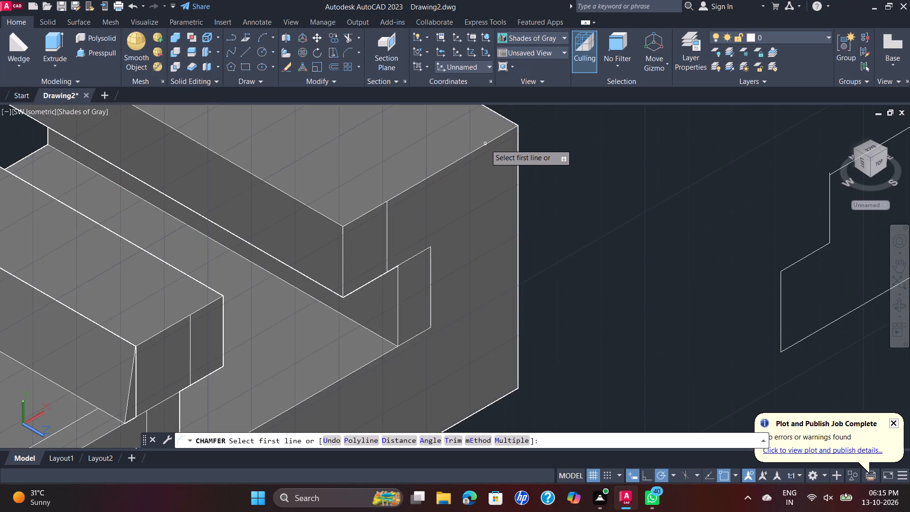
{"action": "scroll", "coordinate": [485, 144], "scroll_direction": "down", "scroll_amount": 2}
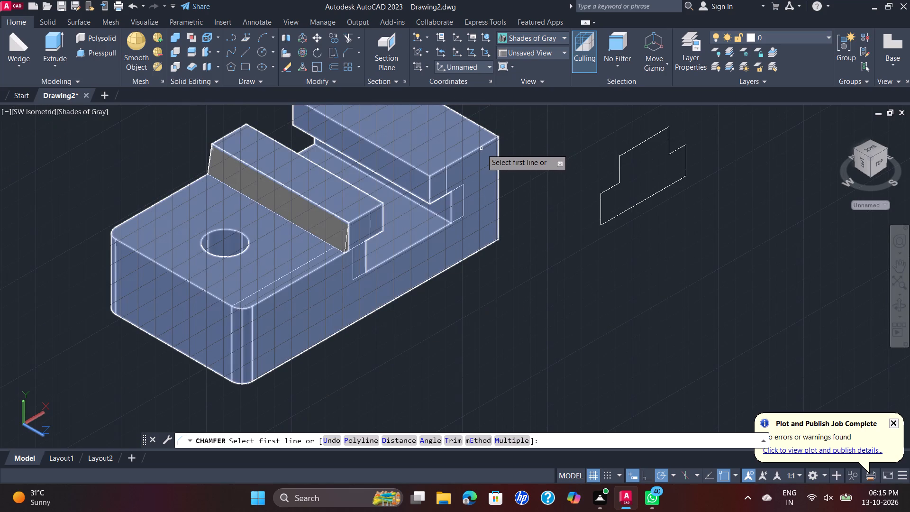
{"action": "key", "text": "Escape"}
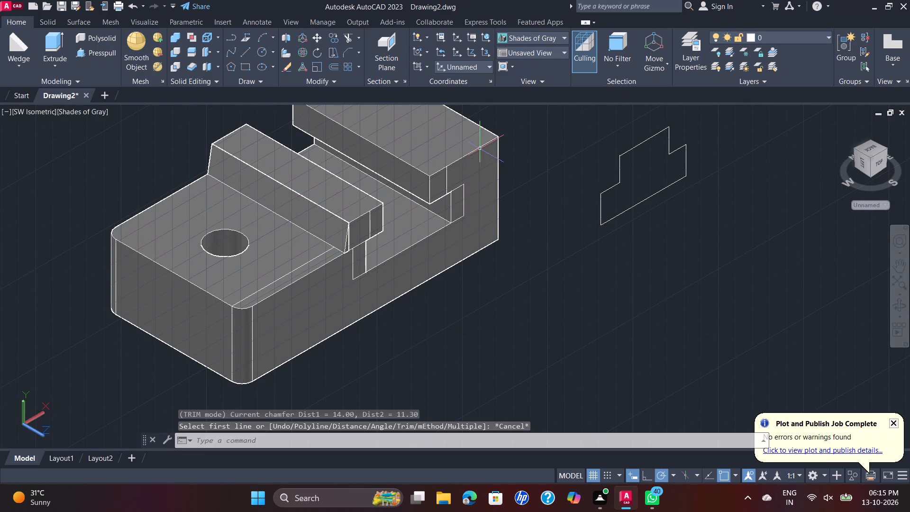
Explode the main block solid into separate face regions.
{"action": "left_click", "coordinate": [474, 156]}
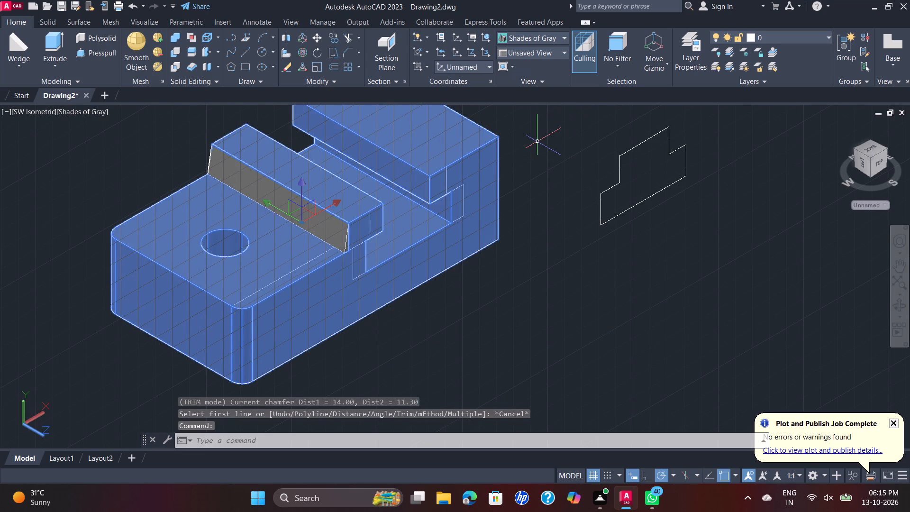
{"action": "key", "text": "e"}
{"action": "key", "text": "x"}
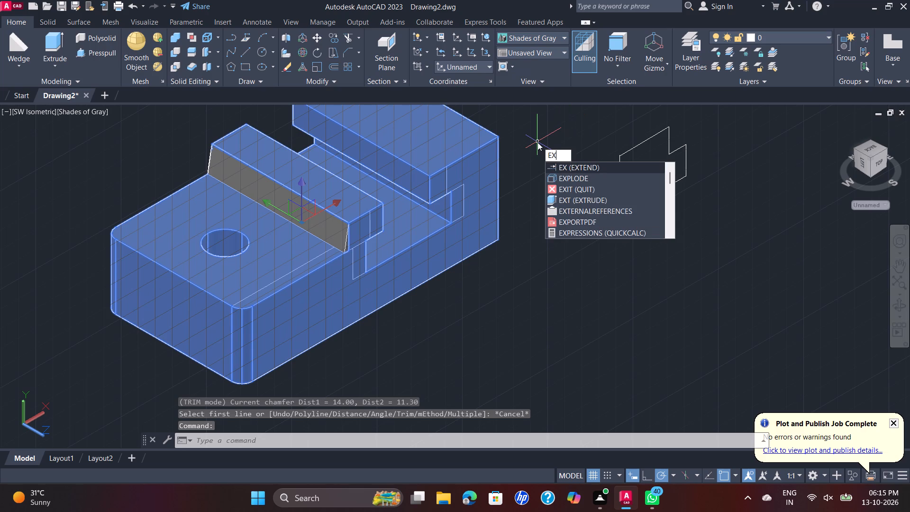
{"action": "left_click", "coordinate": [586, 178]}
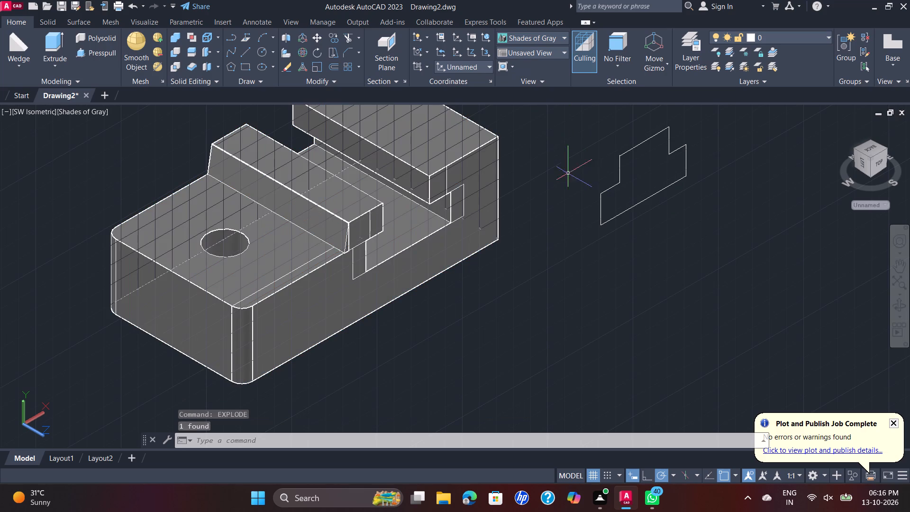
Explode the top face region of the tall end block into its edge lines.
{"action": "left_click", "coordinate": [482, 144]}
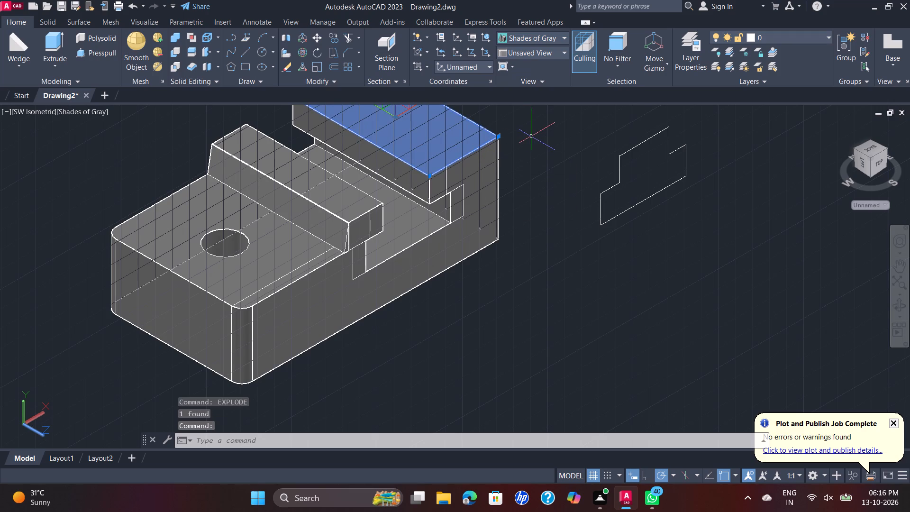
{"action": "key", "text": "e"}
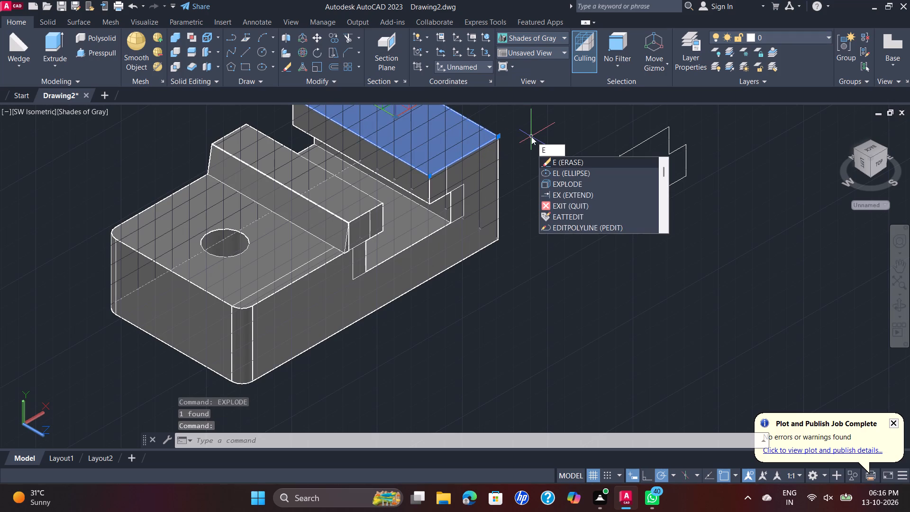
{"action": "key", "text": "x"}
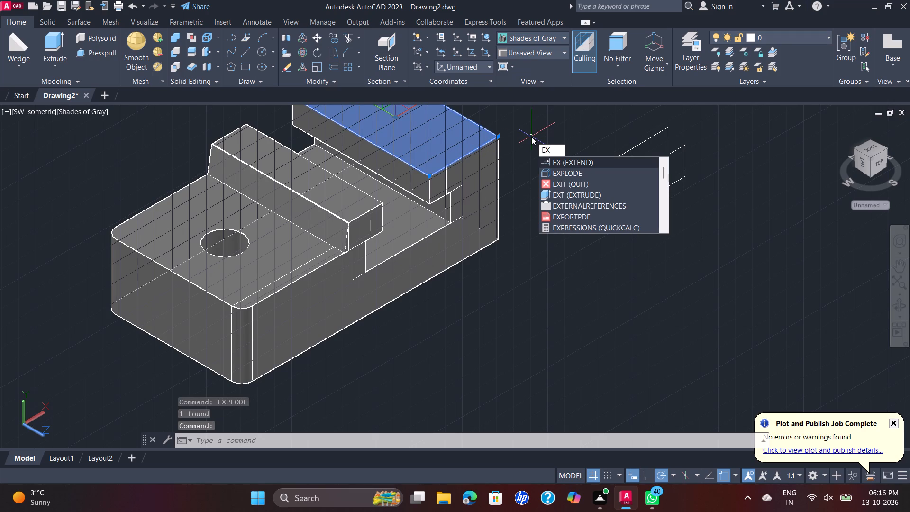
{"action": "left_click", "coordinate": [602, 172]}
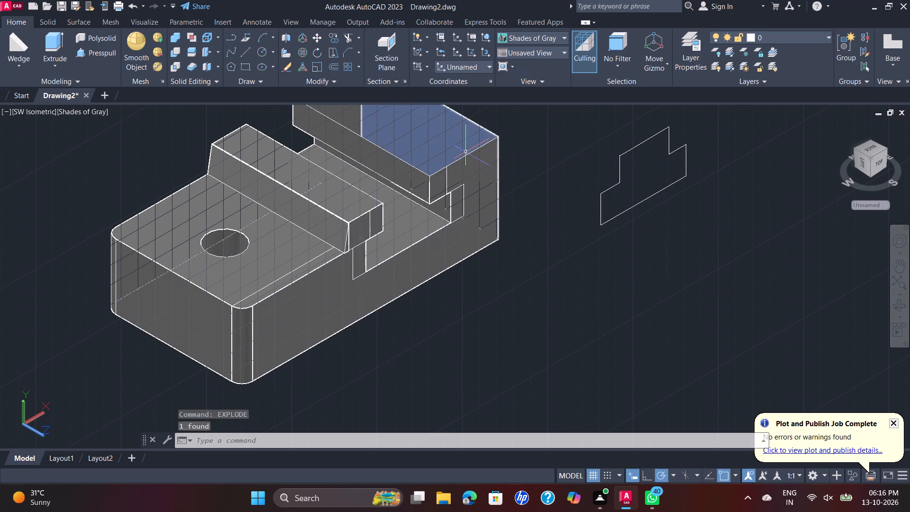
Explode the long side face region carrying the stepped slot profile into its edge lines.
{"action": "scroll", "coordinate": [469, 149], "scroll_direction": "down", "scroll_amount": 1}
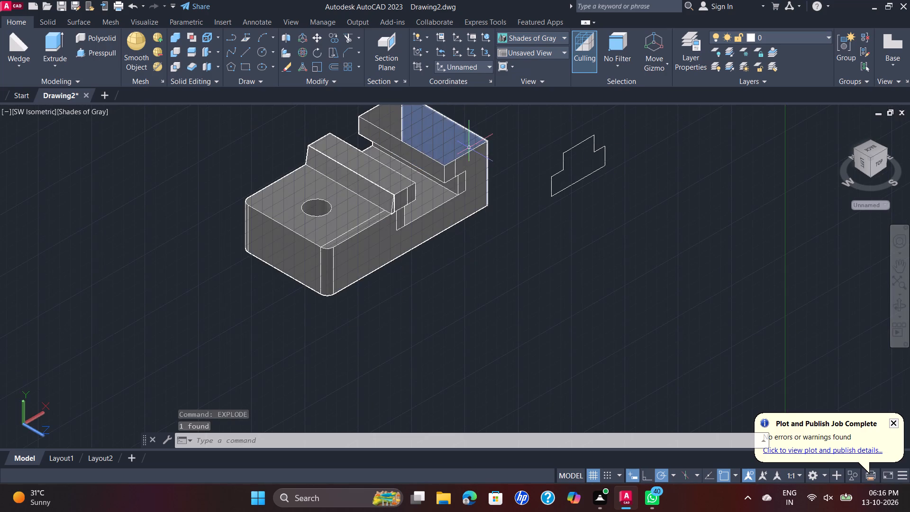
{"action": "scroll", "coordinate": [484, 134], "scroll_direction": "down", "scroll_amount": 2}
{"action": "middle_click_drag", "start_coordinate": [484, 133], "coordinate": [492, 211]}
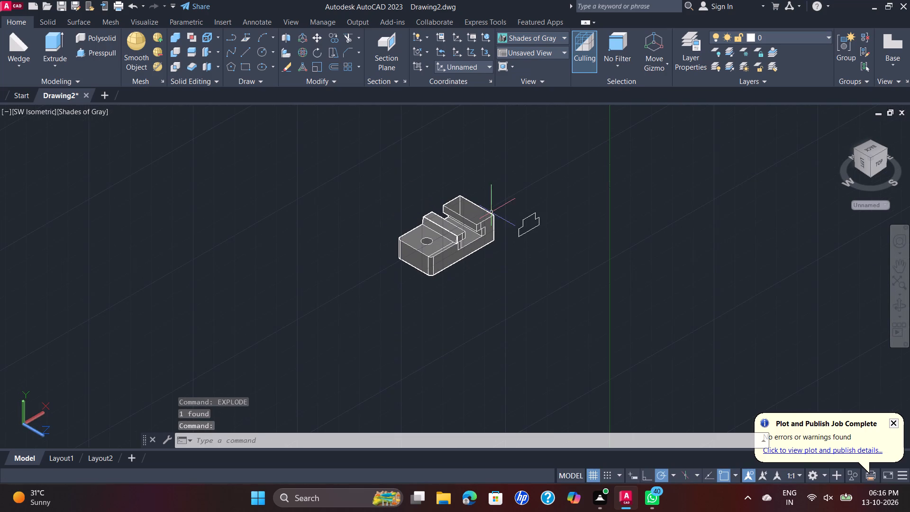
{"action": "scroll", "coordinate": [485, 211], "scroll_direction": "up", "scroll_amount": 5}
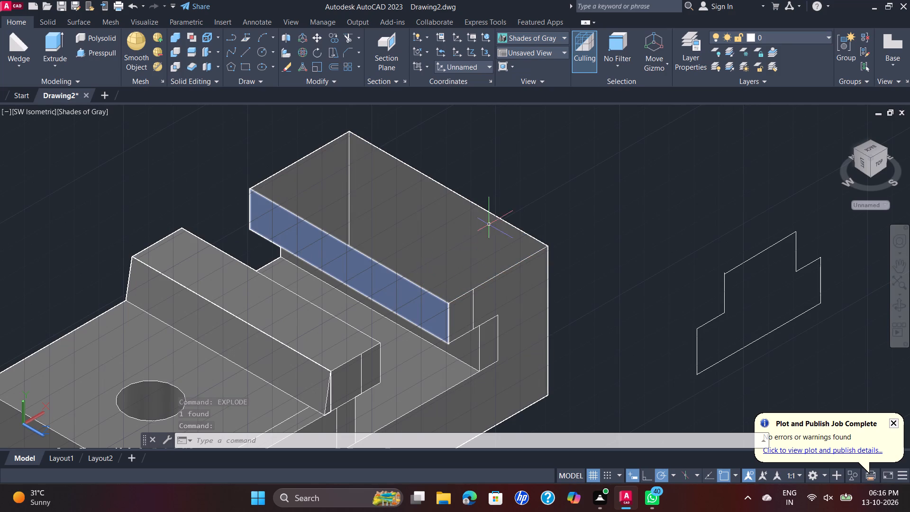
{"action": "left_click", "coordinate": [541, 257]}
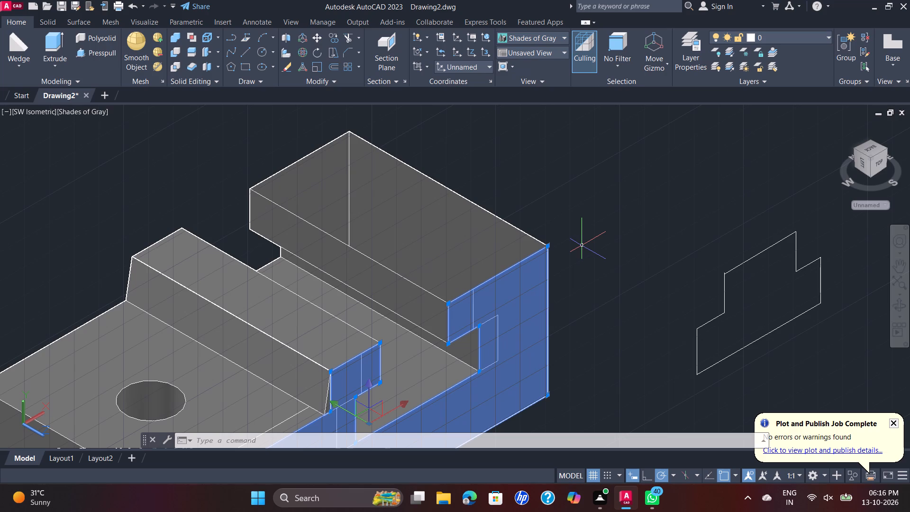
{"action": "type", "text": "EX"}
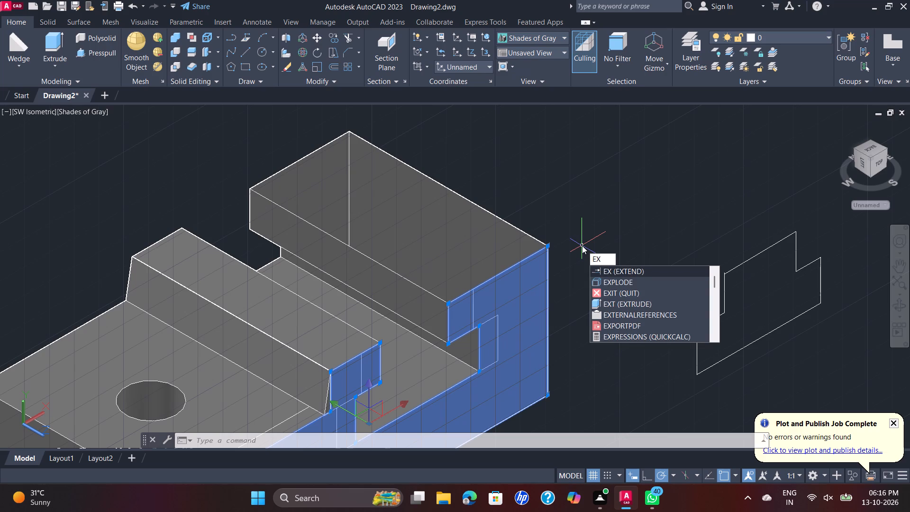
{"action": "left_click", "coordinate": [599, 281]}
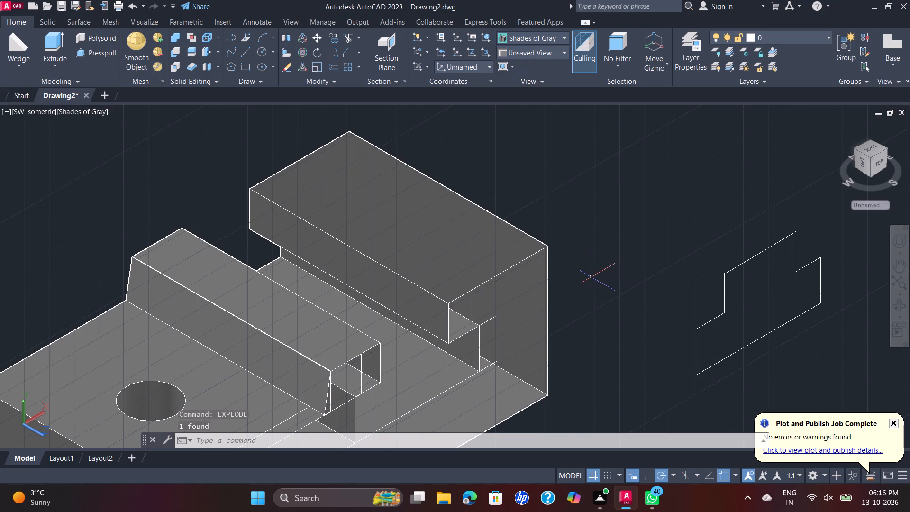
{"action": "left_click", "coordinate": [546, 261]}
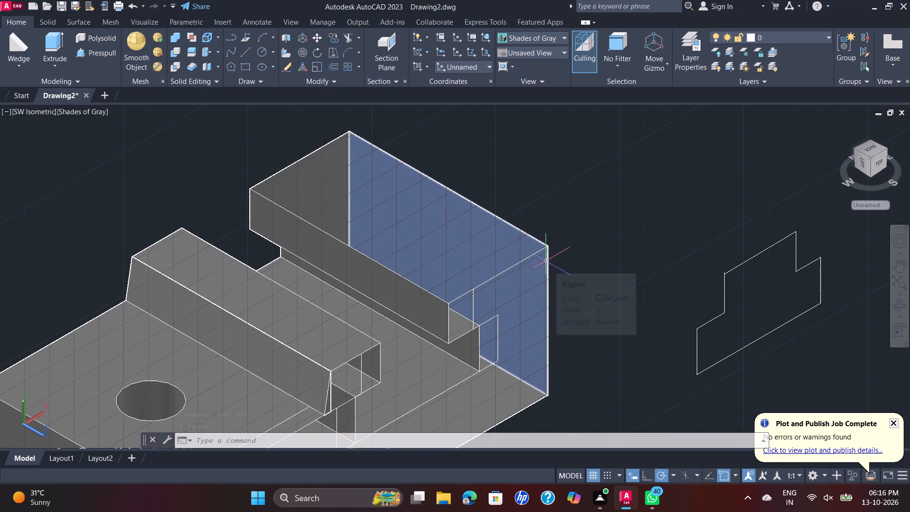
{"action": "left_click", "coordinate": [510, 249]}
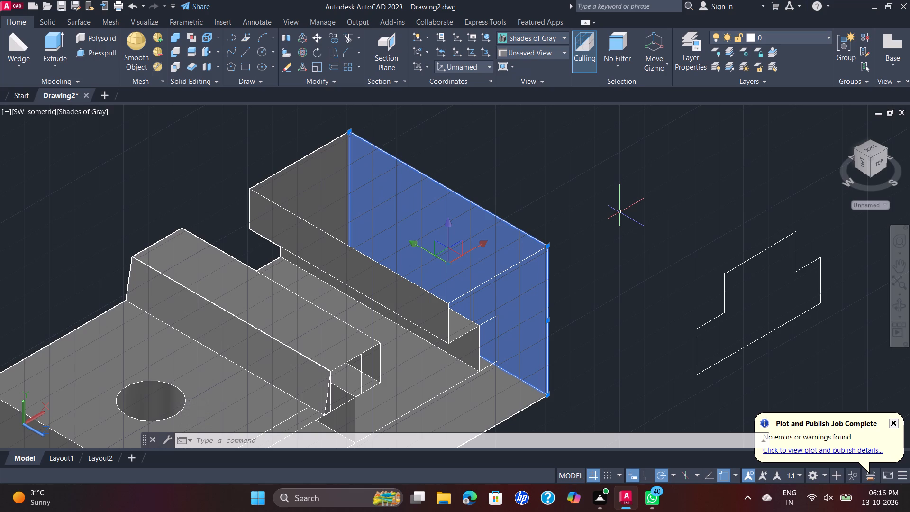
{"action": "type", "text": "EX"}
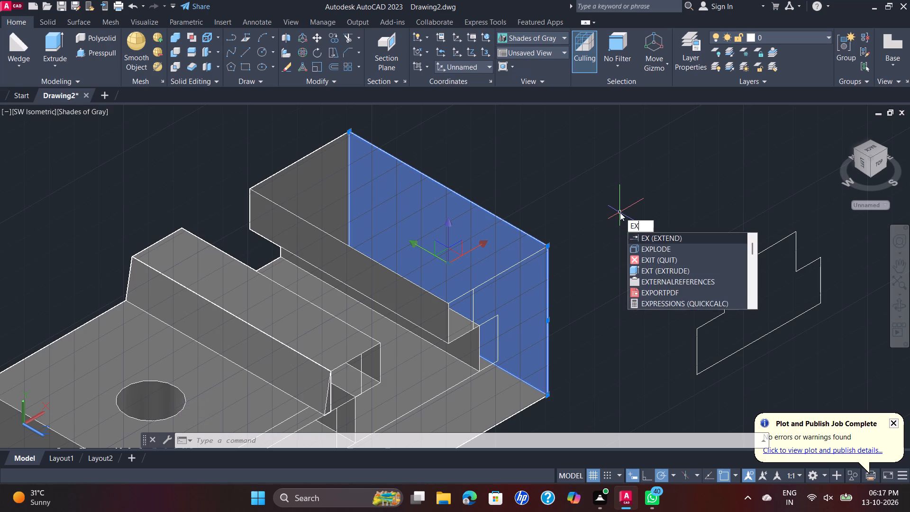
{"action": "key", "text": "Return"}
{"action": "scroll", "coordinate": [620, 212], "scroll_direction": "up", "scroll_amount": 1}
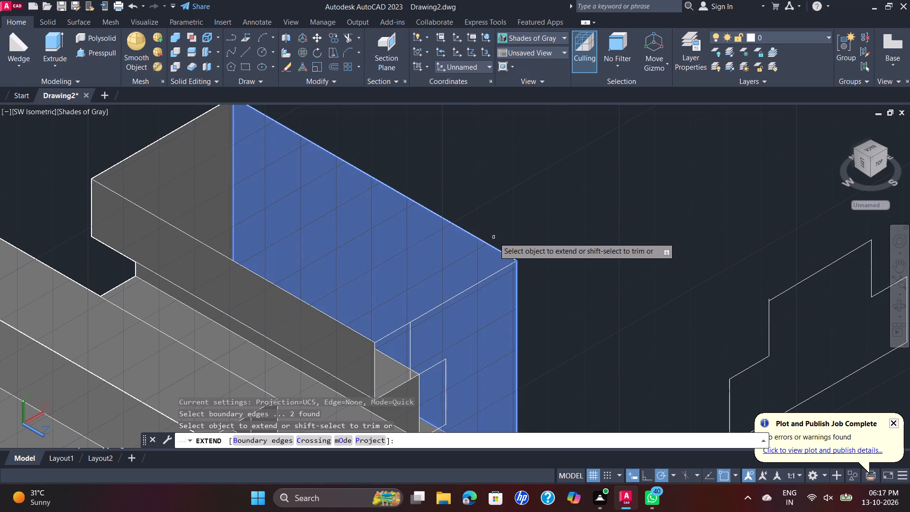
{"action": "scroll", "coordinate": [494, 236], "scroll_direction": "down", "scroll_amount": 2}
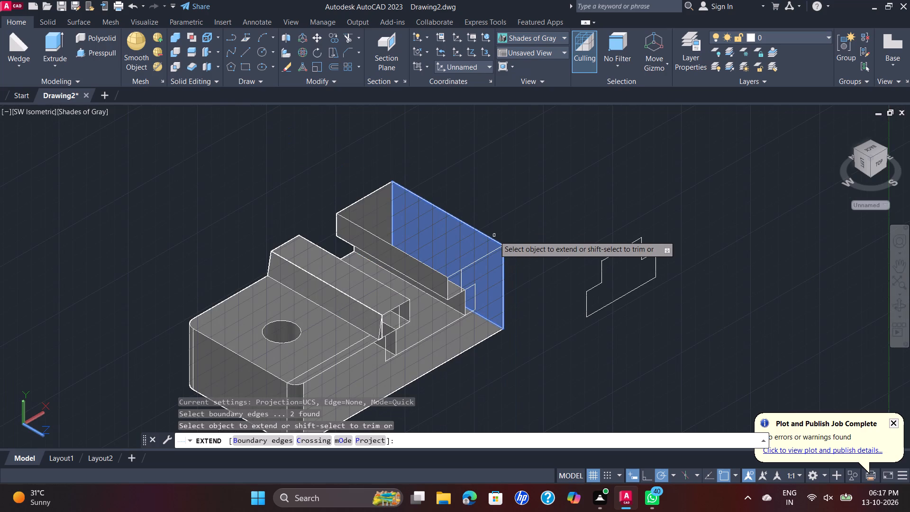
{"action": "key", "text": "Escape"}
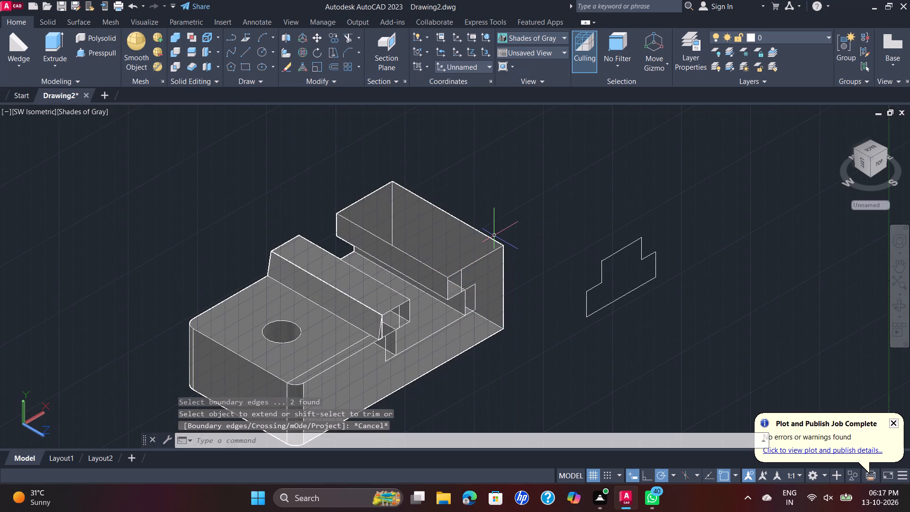
Explode the vertical end face region at the tall end of the block into its edge lines.
{"action": "key", "text": "e"}
{"action": "key", "text": "x"}
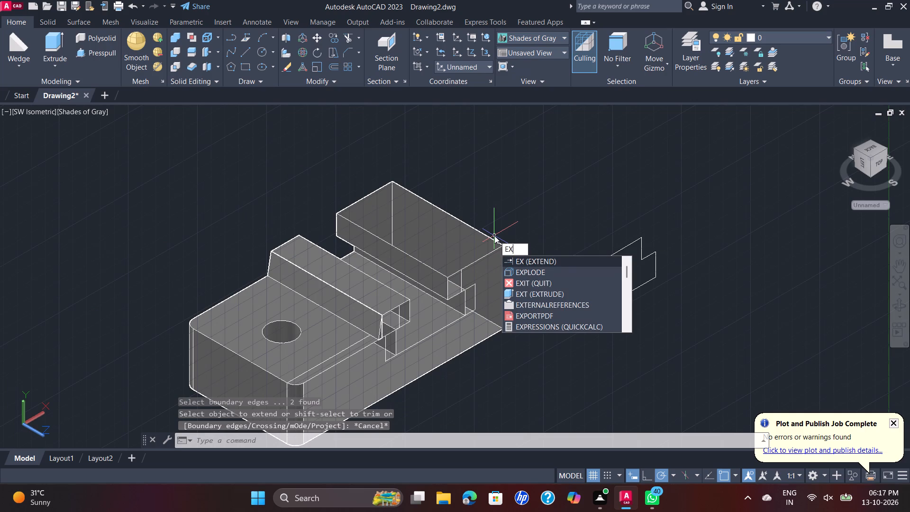
{"action": "left_click", "coordinate": [529, 271]}
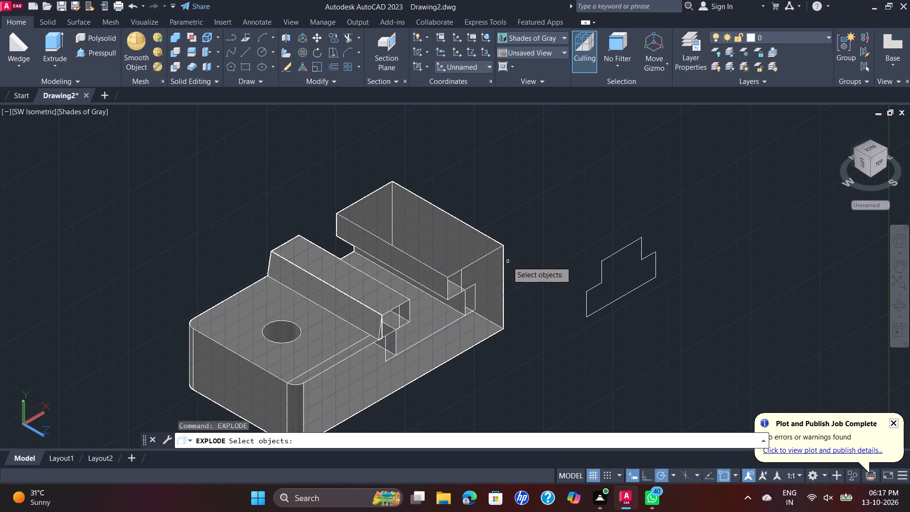
{"action": "left_click", "coordinate": [490, 239]}
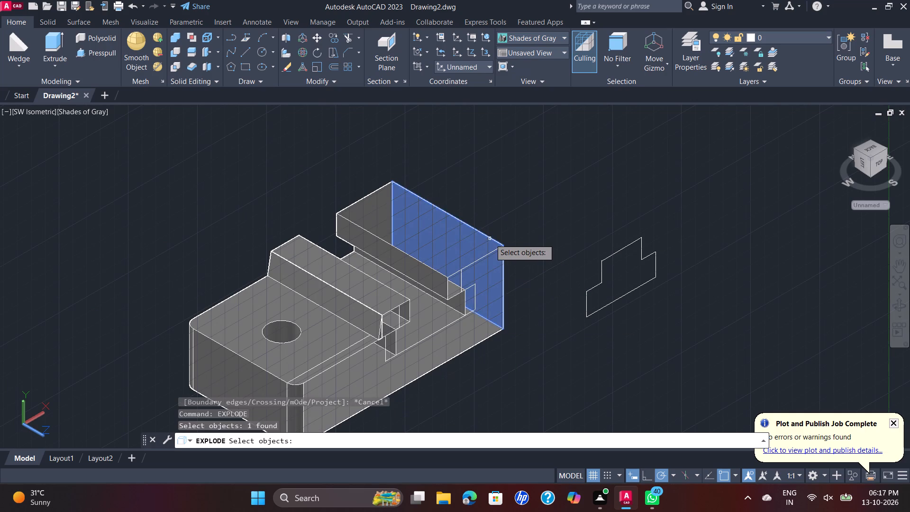
{"action": "right_click", "coordinate": [490, 238]}
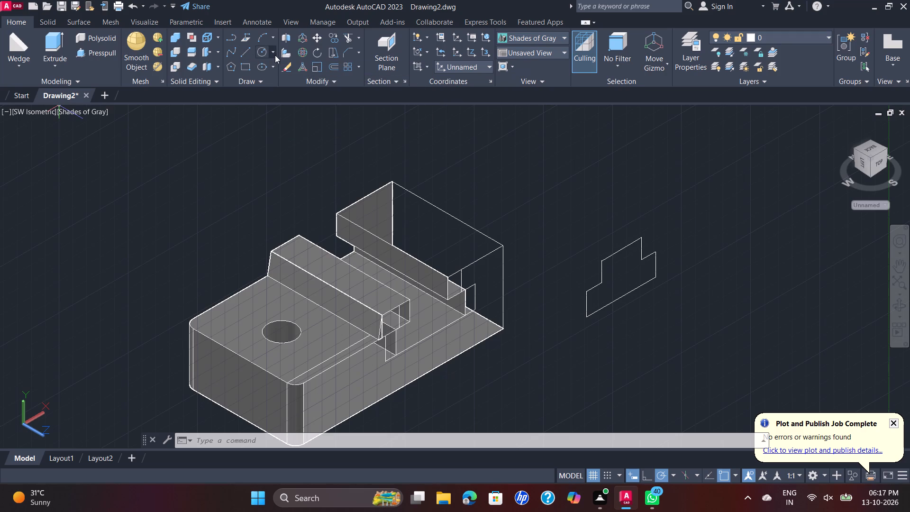
Chamfer the near side profile's outer top corner at the tall end, between its top edge and vertical end edge.
{"action": "left_click", "coordinate": [344, 54]}
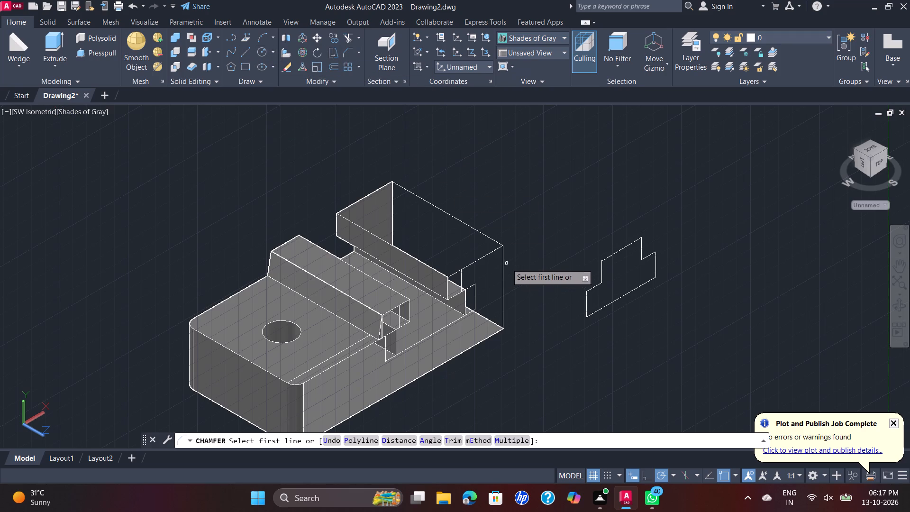
{"action": "left_click", "coordinate": [489, 256]}
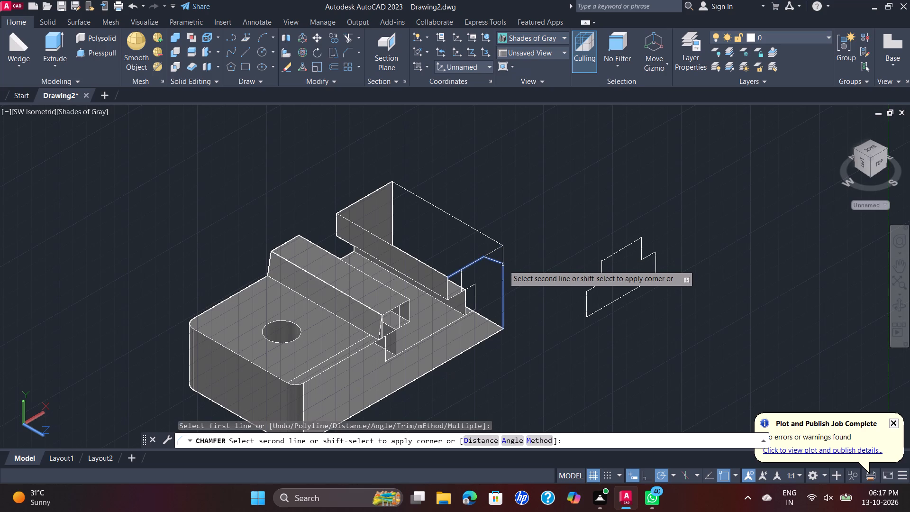
{"action": "left_click", "coordinate": [503, 265]}
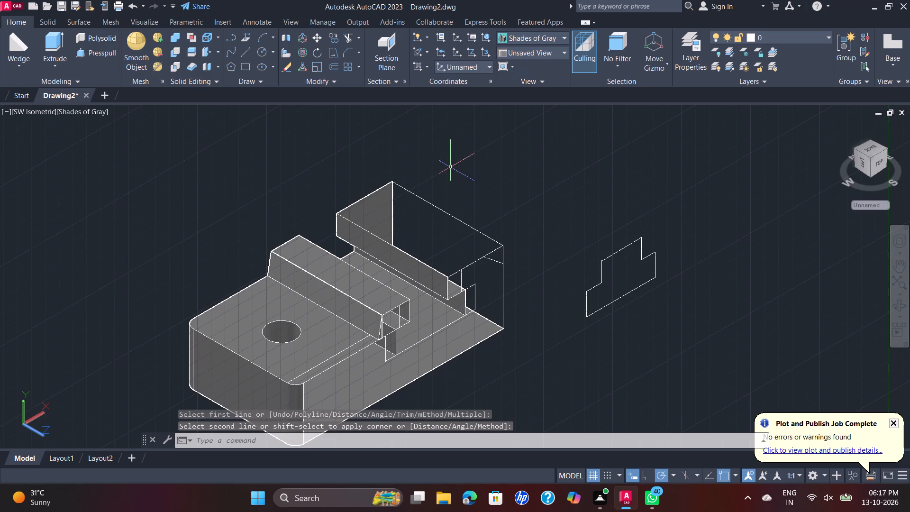
Explode the opposite long side face region with the stepped profile into its edge lines.
{"action": "left_click", "coordinate": [382, 192]}
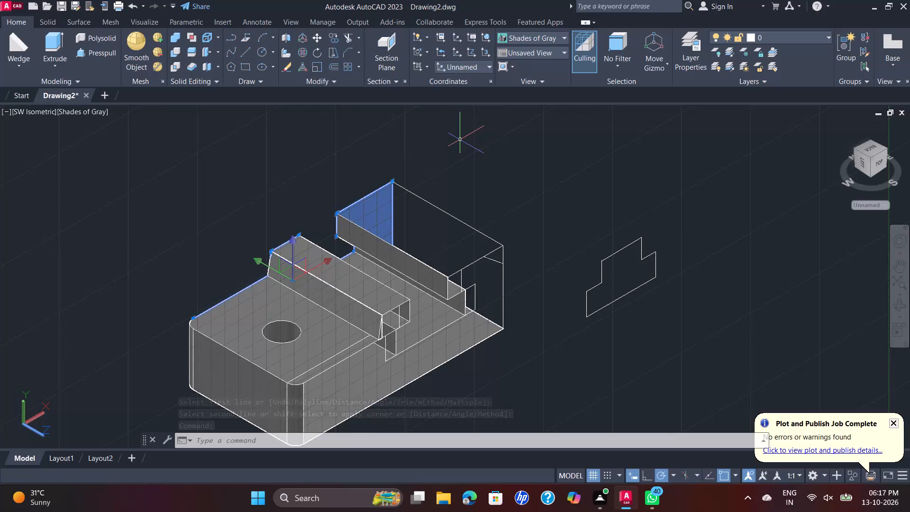
{"action": "key", "text": "e"}
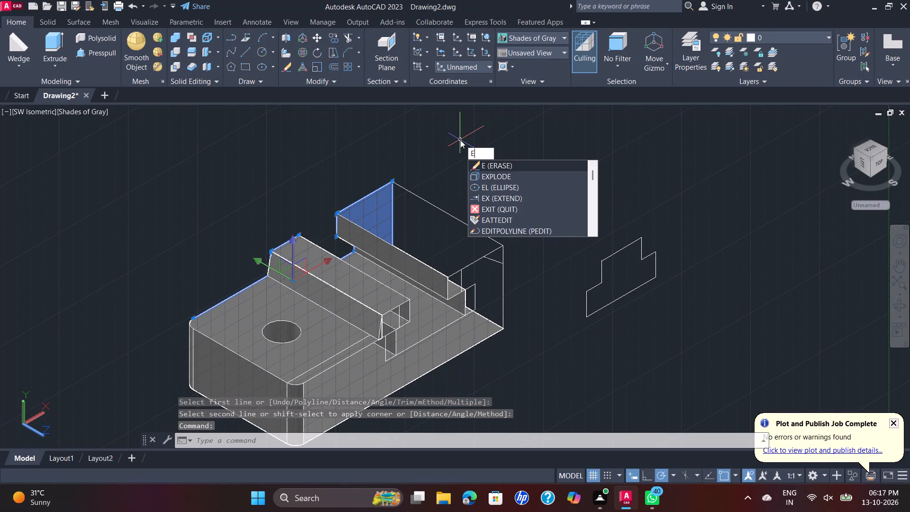
{"action": "key", "text": "x"}
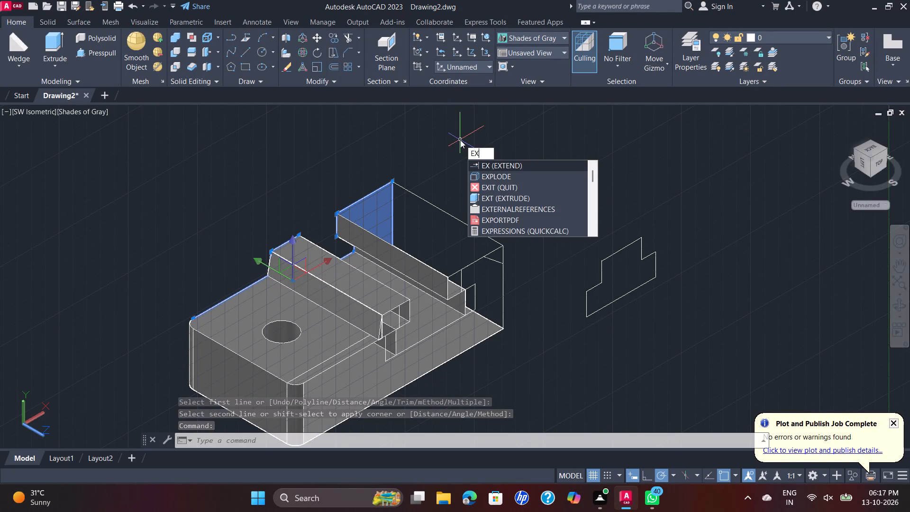
{"action": "left_click", "coordinate": [520, 174]}
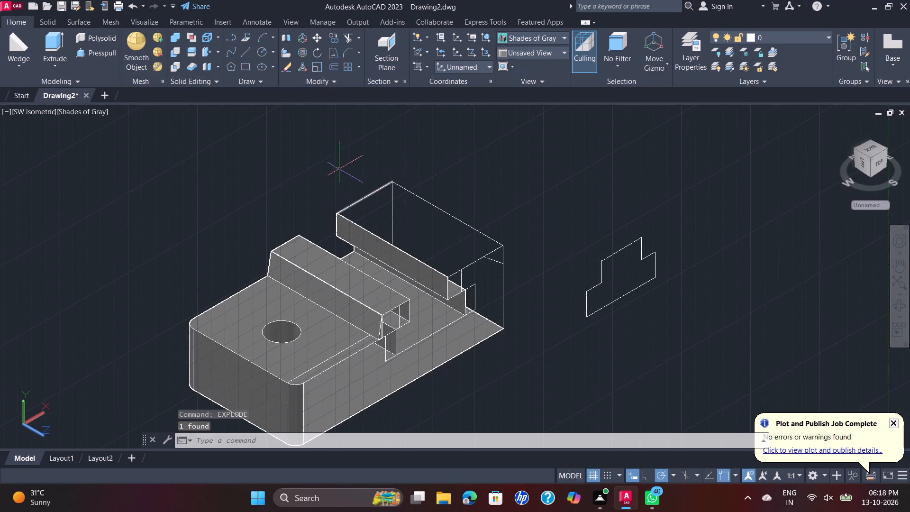
Chamfer the matching outer top corner of the far side profile, between its top edge and vertical end edge.
{"action": "left_click", "coordinate": [349, 48]}
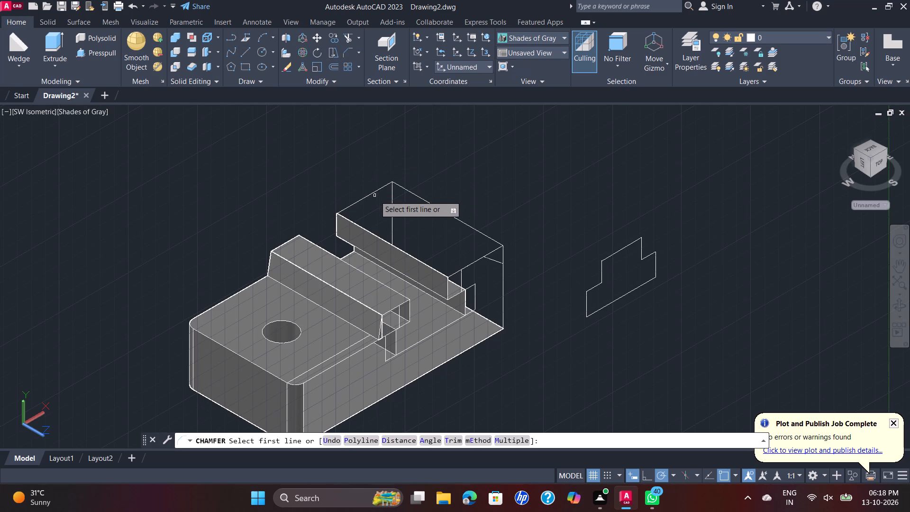
{"action": "left_click", "coordinate": [376, 192]}
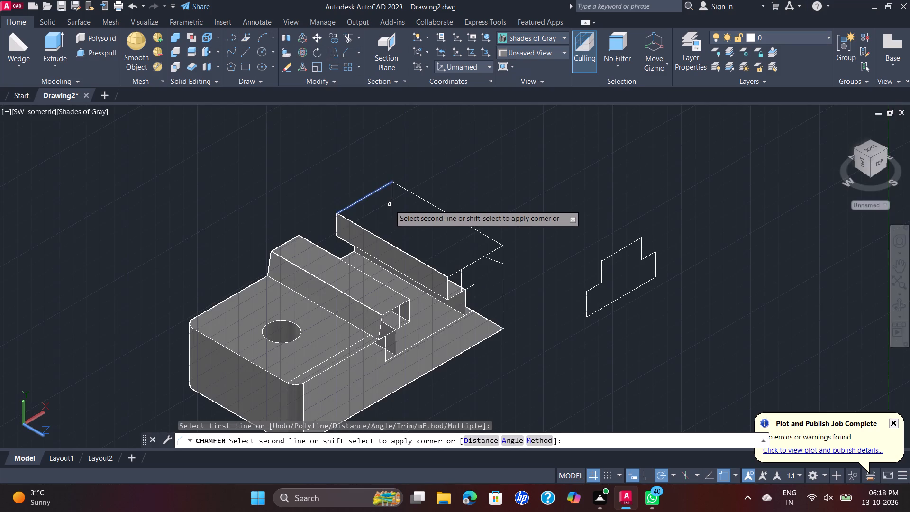
{"action": "left_click", "coordinate": [393, 204]}
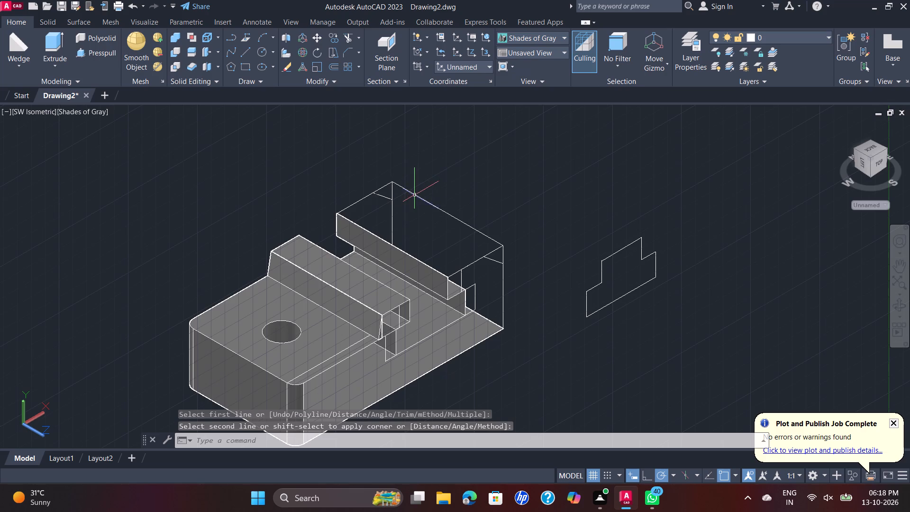
Erase both overlapping lines along the outer top edge linking the two chamfered corners of the tall end.
{"action": "left_click", "coordinate": [413, 196]}
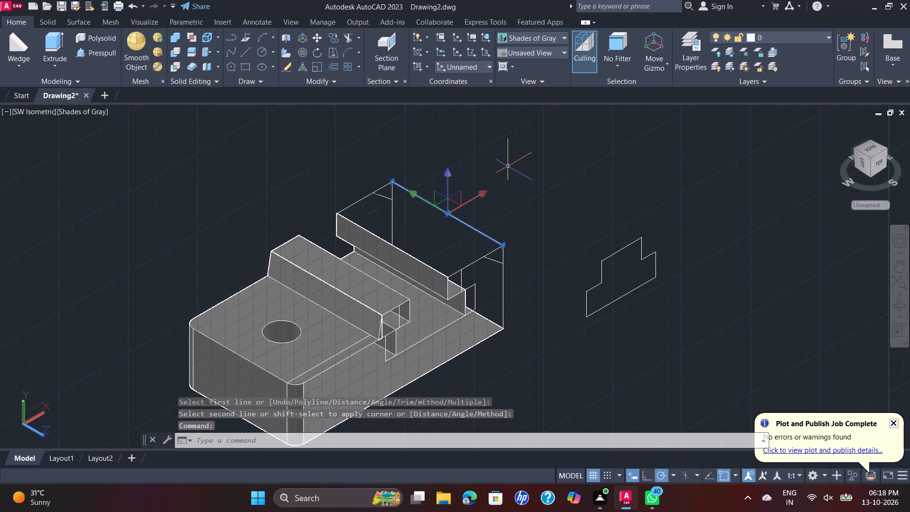
{"action": "key", "text": "Delete"}
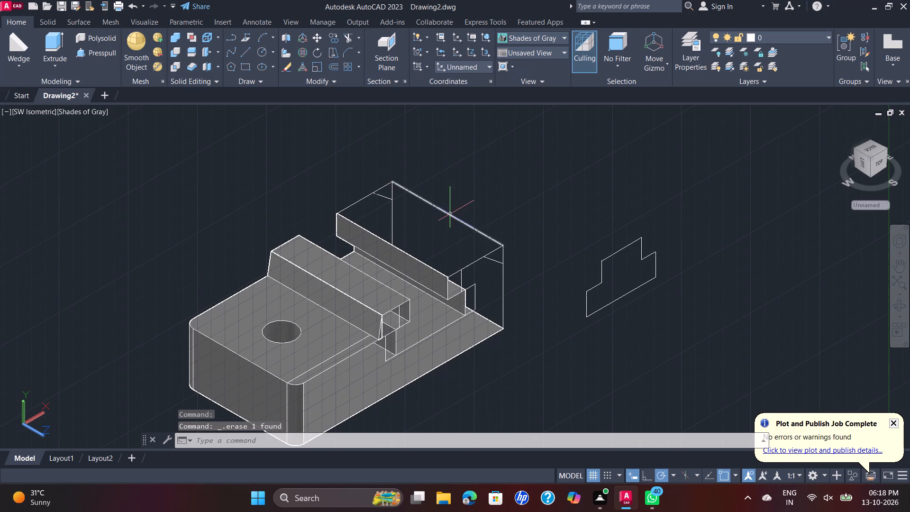
{"action": "left_click", "coordinate": [450, 214]}
{"action": "key", "text": "Delete"}
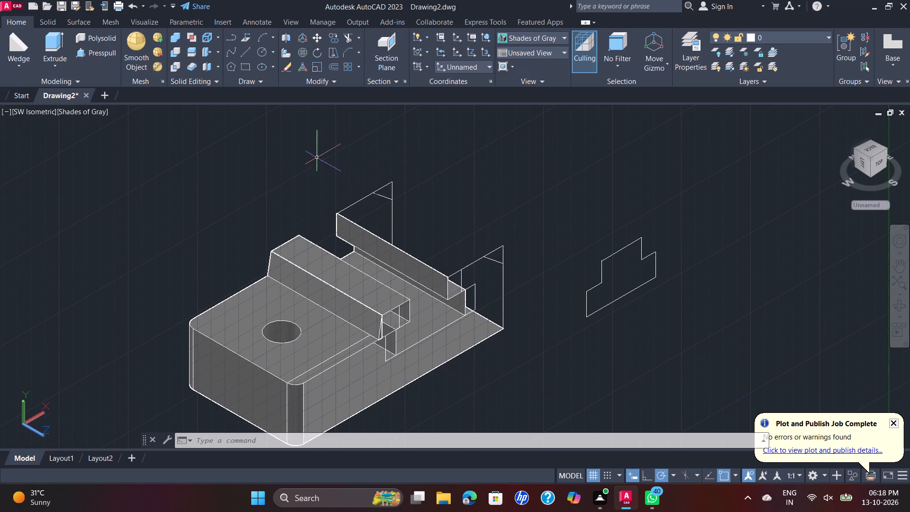
Join all the exploded lines and faces of the block, leaving out the separate stepped profile.
{"action": "left_click", "coordinate": [100, 151]}
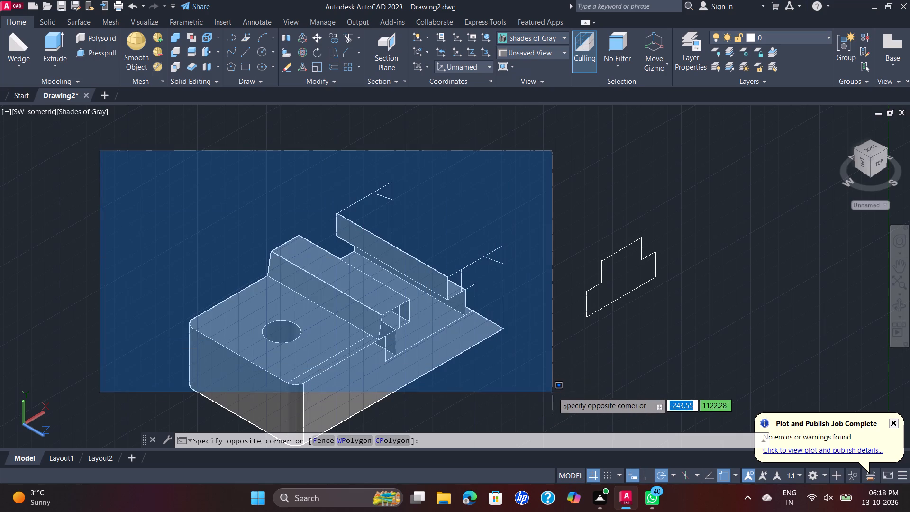
{"action": "middle_click_drag", "start_coordinate": [544, 385], "coordinate": [539, 278]}
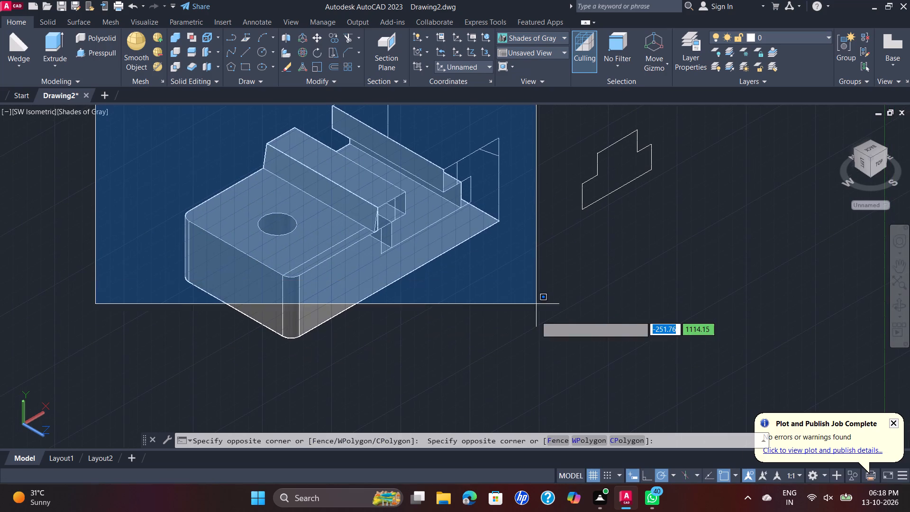
{"action": "left_click", "coordinate": [553, 359]}
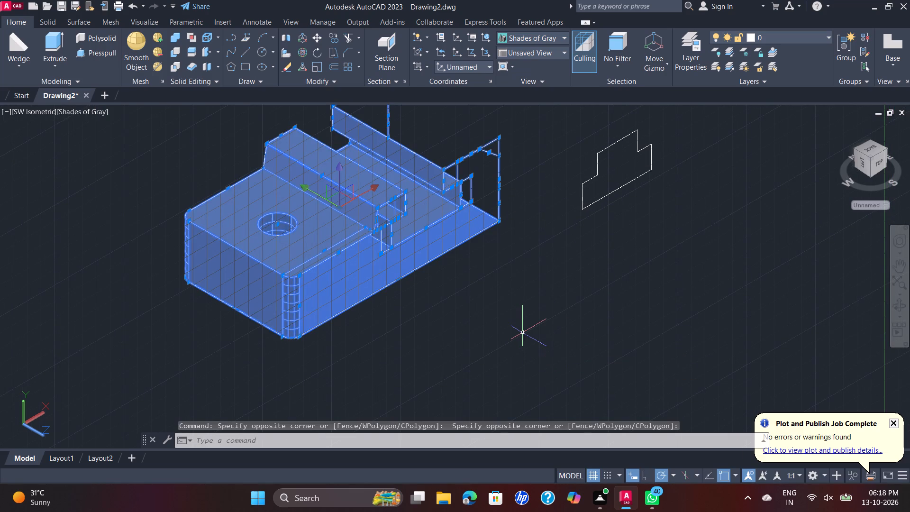
{"action": "key", "text": "j"}
{"action": "key", "text": "Return"}
Try to union all the pieces of the block, leaving out the separate stepped profile.
{"action": "scroll", "coordinate": [344, 86], "scroll_direction": "down", "scroll_amount": 1}
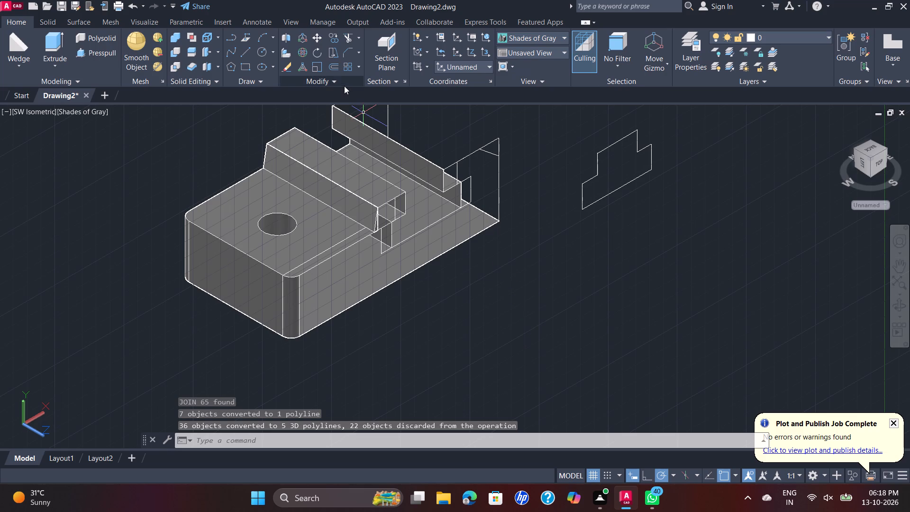
{"action": "scroll", "coordinate": [344, 86], "scroll_direction": "down", "scroll_amount": 1}
{"action": "scroll", "coordinate": [398, 148], "scroll_direction": "down", "scroll_amount": 1}
{"action": "middle_click_drag", "start_coordinate": [395, 155], "coordinate": [414, 262]}
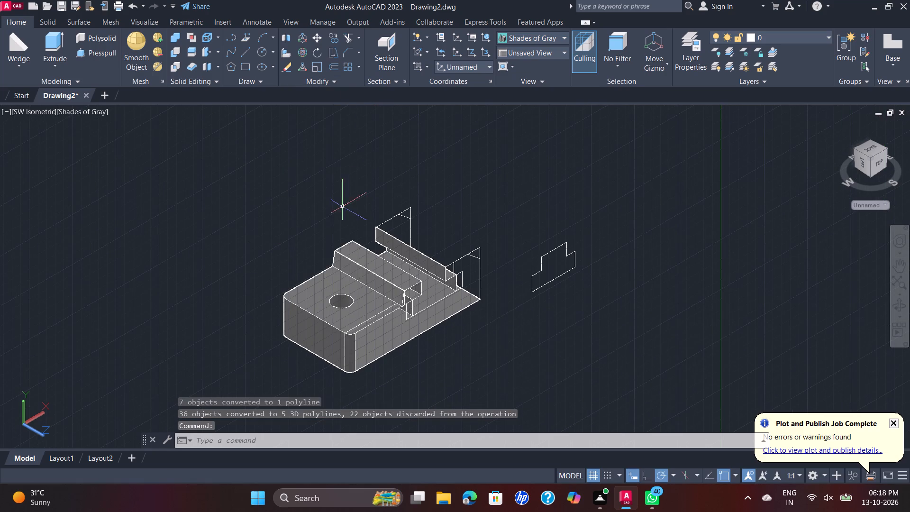
{"action": "left_click", "coordinate": [228, 172]}
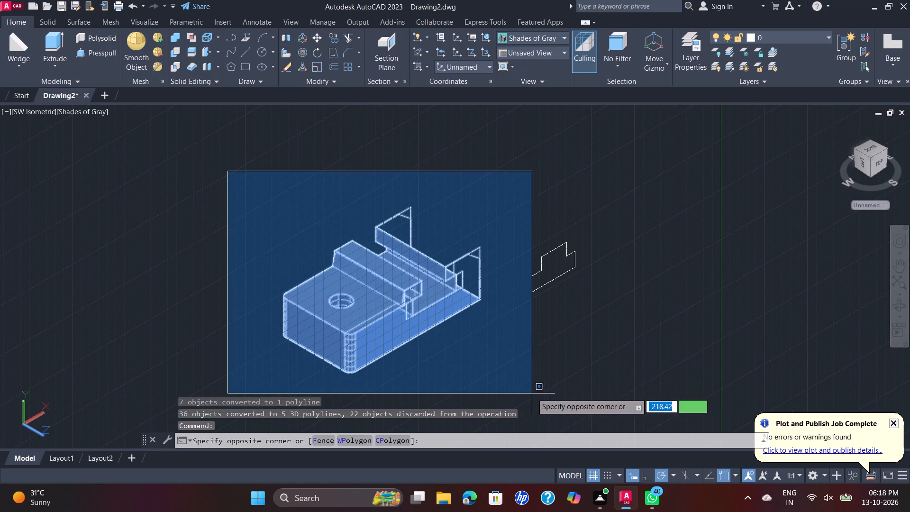
{"action": "left_click", "coordinate": [531, 393]}
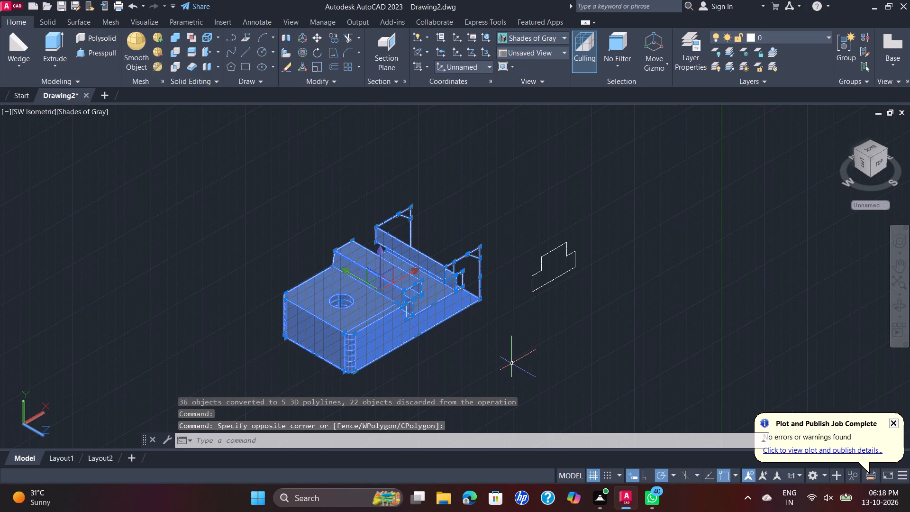
{"action": "left_click", "coordinate": [173, 40]}
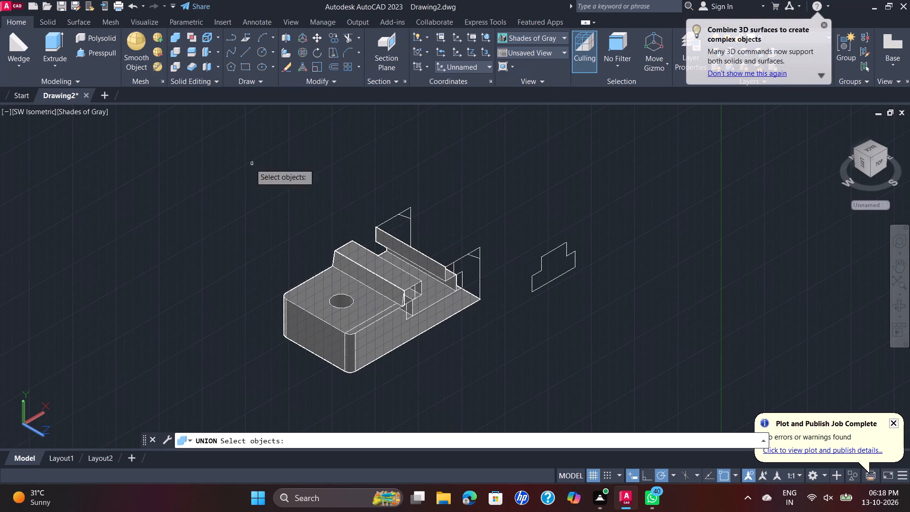
{"action": "left_click", "coordinate": [192, 152]}
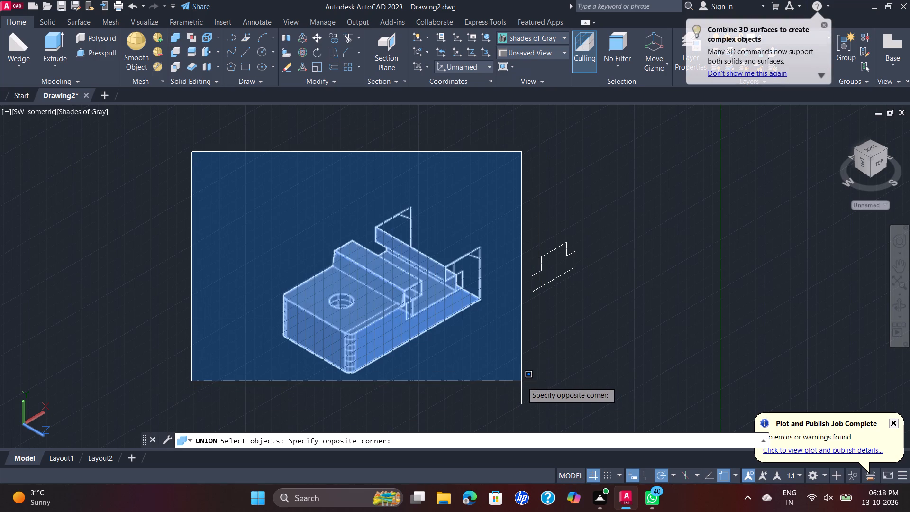
{"action": "left_click", "coordinate": [522, 382]}
{"action": "right_click", "coordinate": [524, 178]}
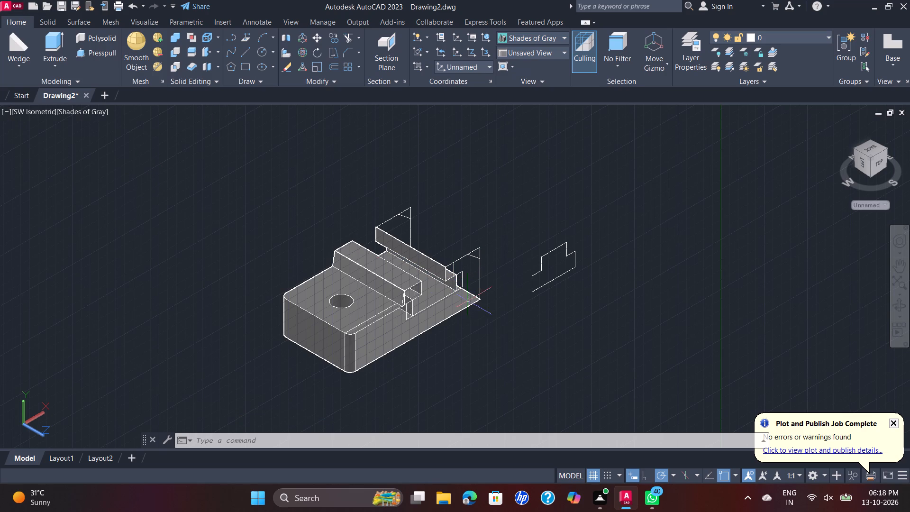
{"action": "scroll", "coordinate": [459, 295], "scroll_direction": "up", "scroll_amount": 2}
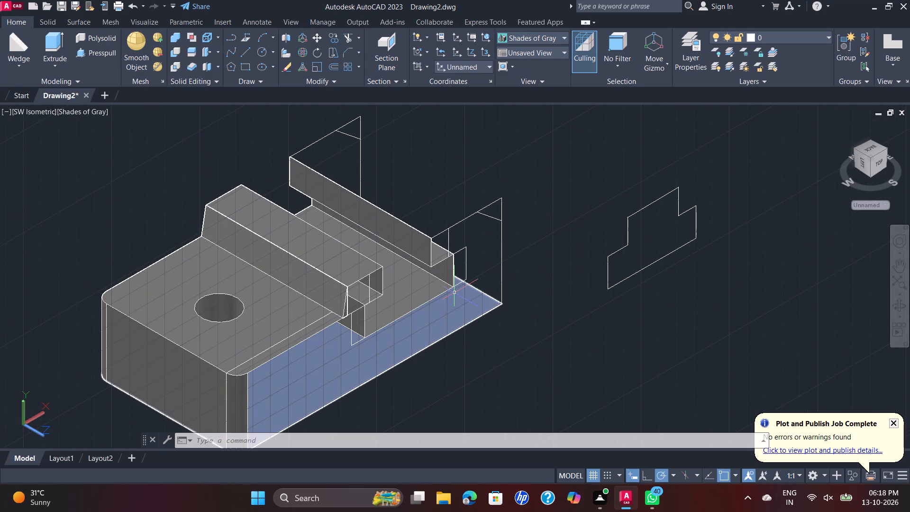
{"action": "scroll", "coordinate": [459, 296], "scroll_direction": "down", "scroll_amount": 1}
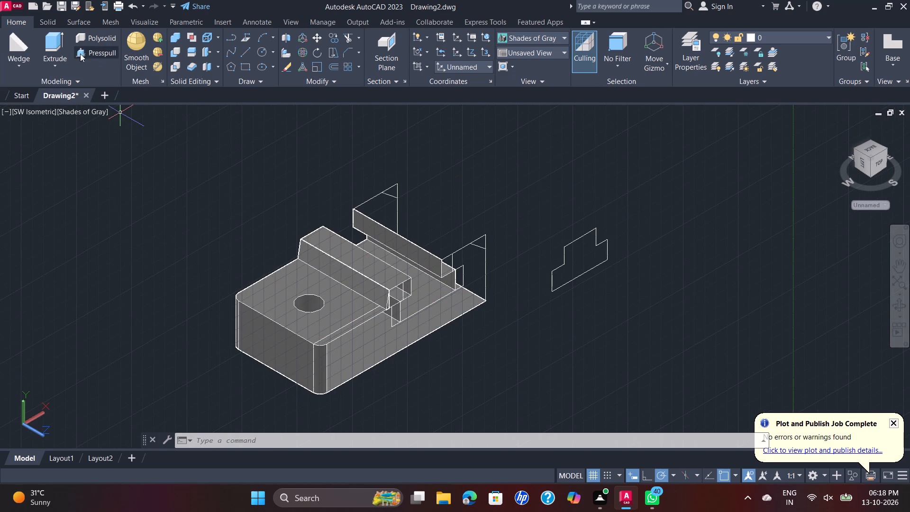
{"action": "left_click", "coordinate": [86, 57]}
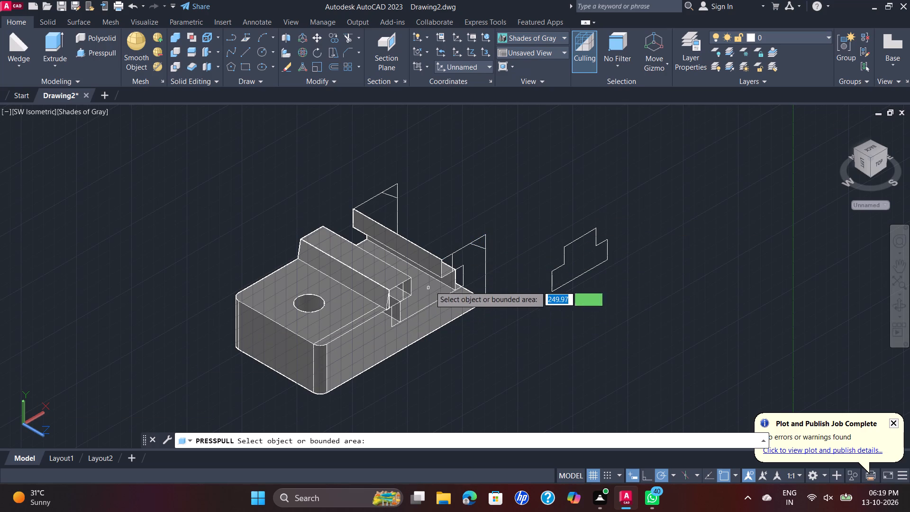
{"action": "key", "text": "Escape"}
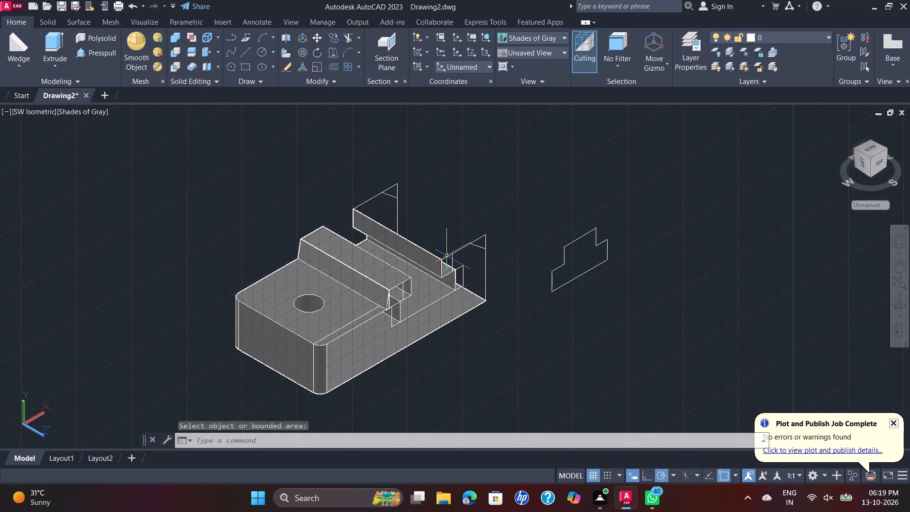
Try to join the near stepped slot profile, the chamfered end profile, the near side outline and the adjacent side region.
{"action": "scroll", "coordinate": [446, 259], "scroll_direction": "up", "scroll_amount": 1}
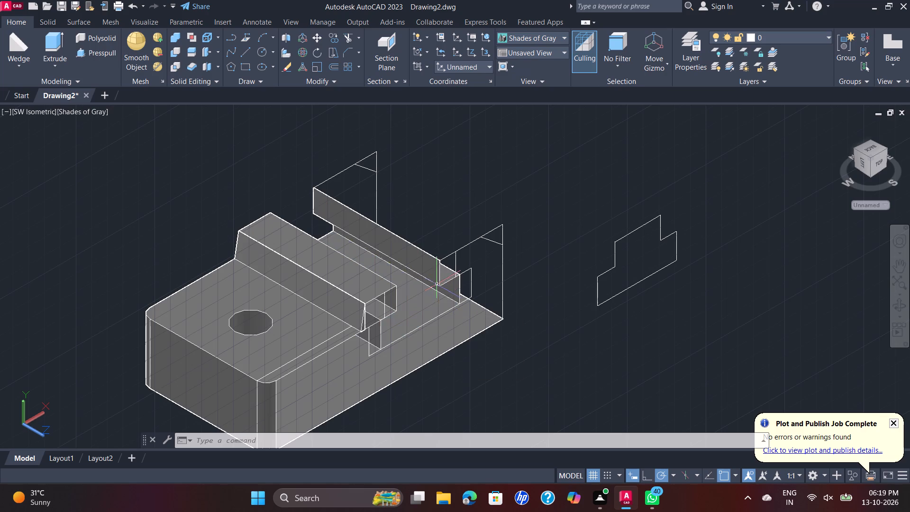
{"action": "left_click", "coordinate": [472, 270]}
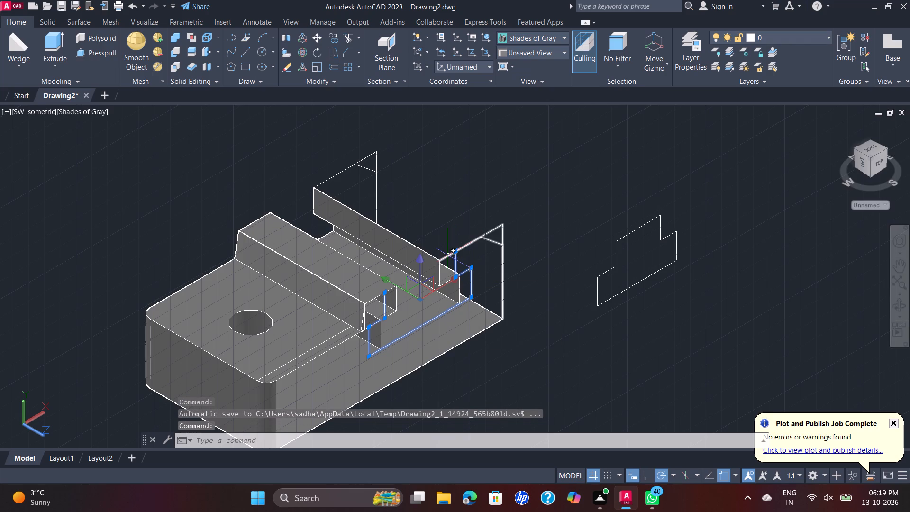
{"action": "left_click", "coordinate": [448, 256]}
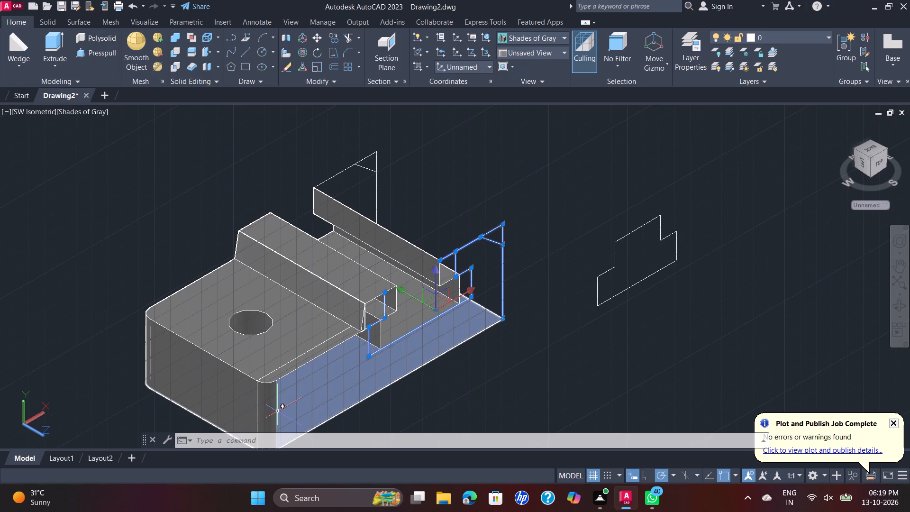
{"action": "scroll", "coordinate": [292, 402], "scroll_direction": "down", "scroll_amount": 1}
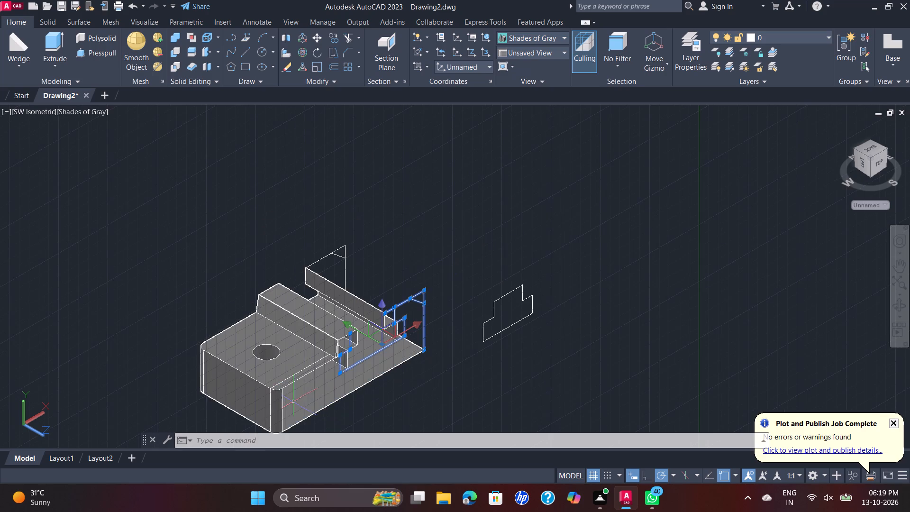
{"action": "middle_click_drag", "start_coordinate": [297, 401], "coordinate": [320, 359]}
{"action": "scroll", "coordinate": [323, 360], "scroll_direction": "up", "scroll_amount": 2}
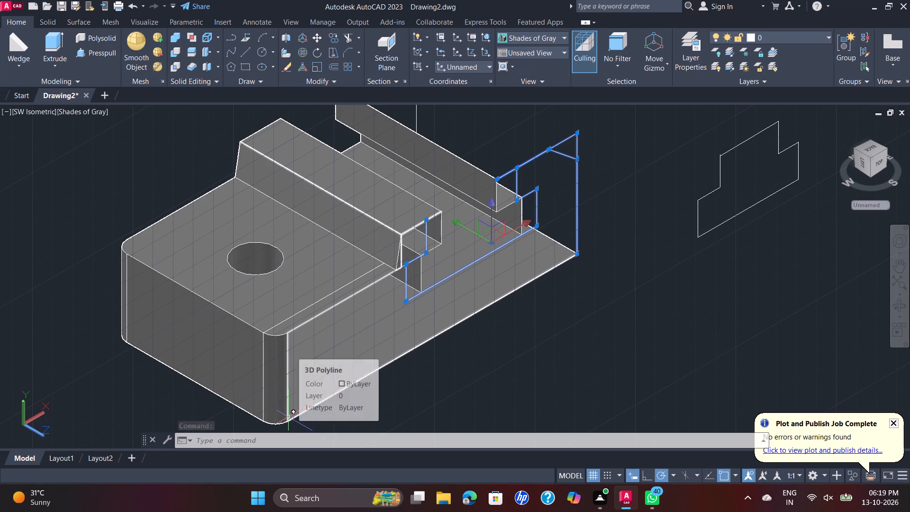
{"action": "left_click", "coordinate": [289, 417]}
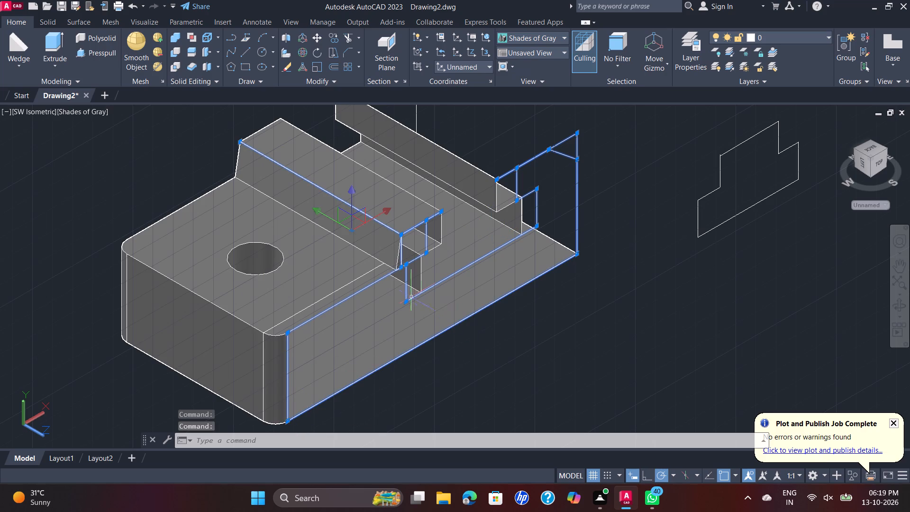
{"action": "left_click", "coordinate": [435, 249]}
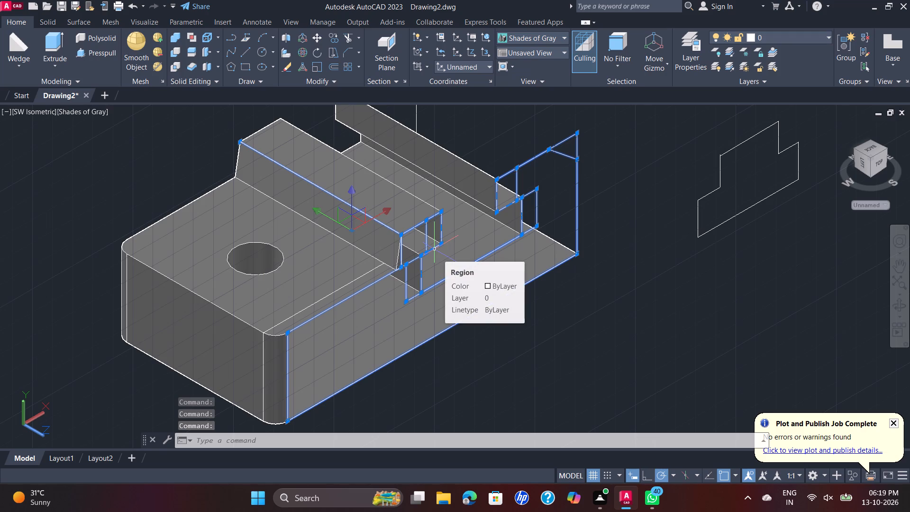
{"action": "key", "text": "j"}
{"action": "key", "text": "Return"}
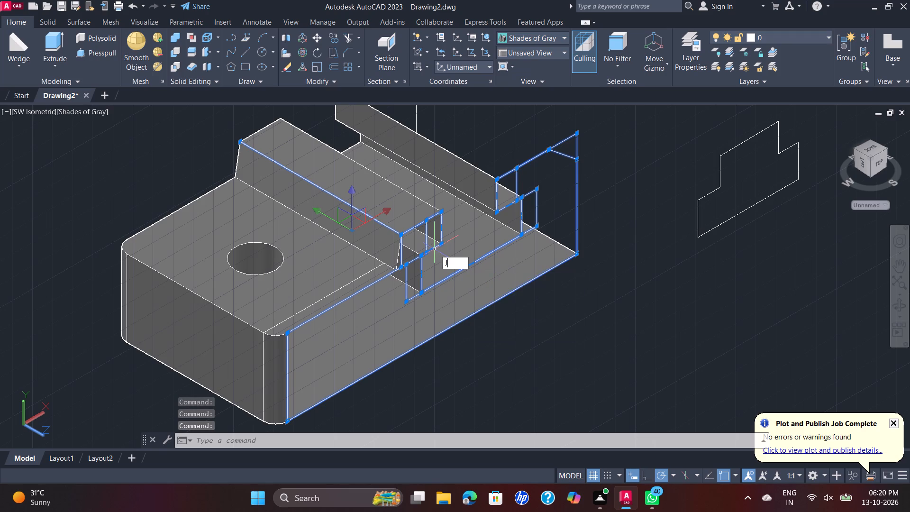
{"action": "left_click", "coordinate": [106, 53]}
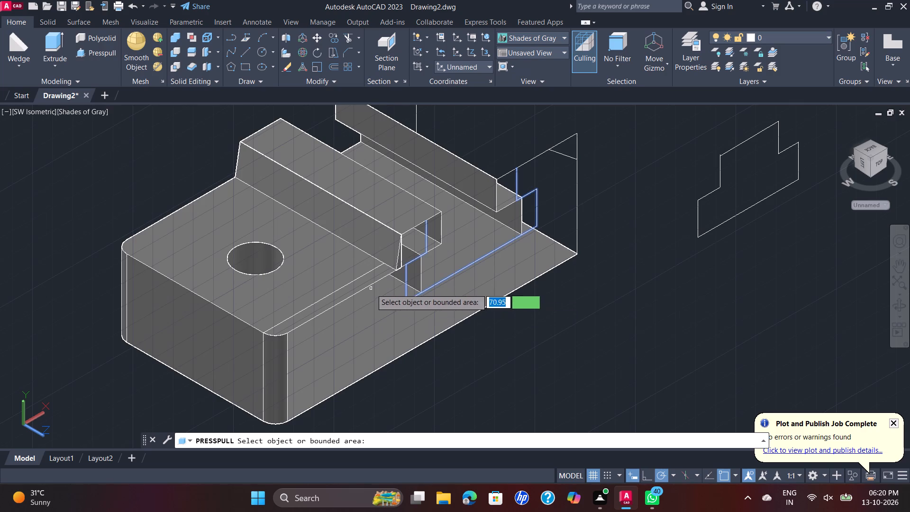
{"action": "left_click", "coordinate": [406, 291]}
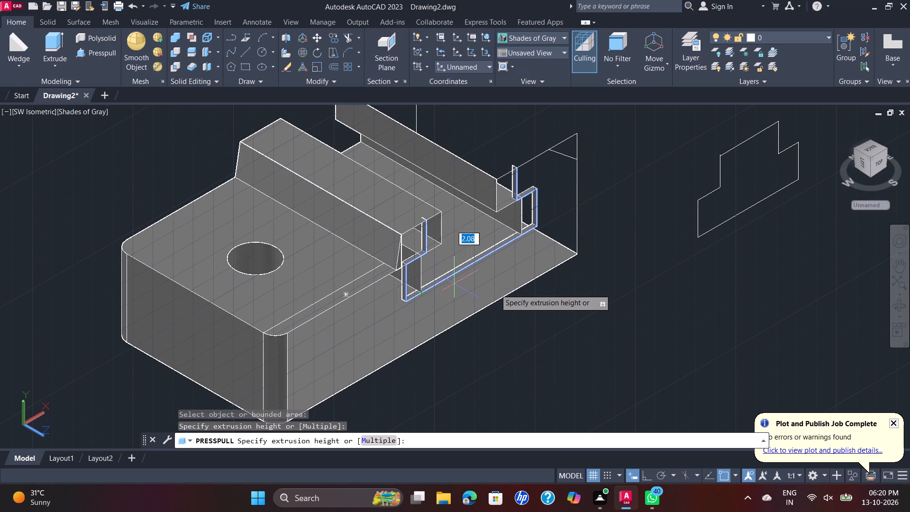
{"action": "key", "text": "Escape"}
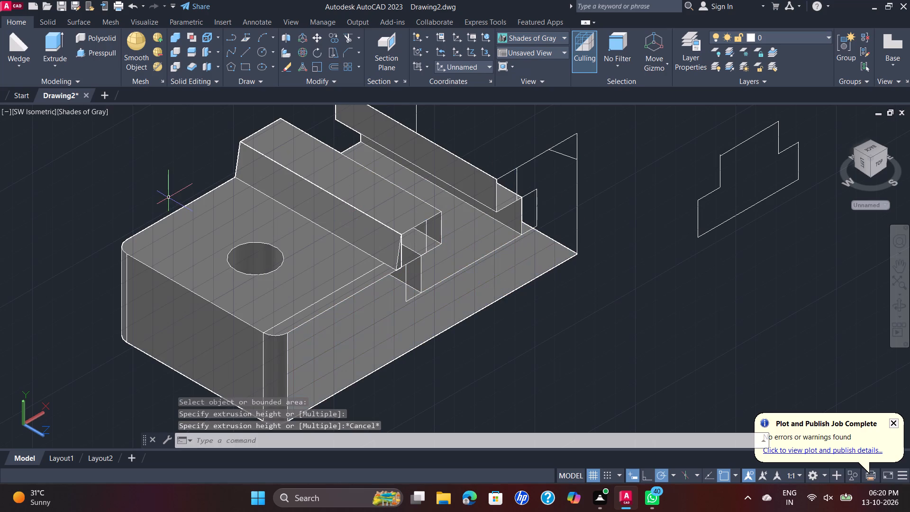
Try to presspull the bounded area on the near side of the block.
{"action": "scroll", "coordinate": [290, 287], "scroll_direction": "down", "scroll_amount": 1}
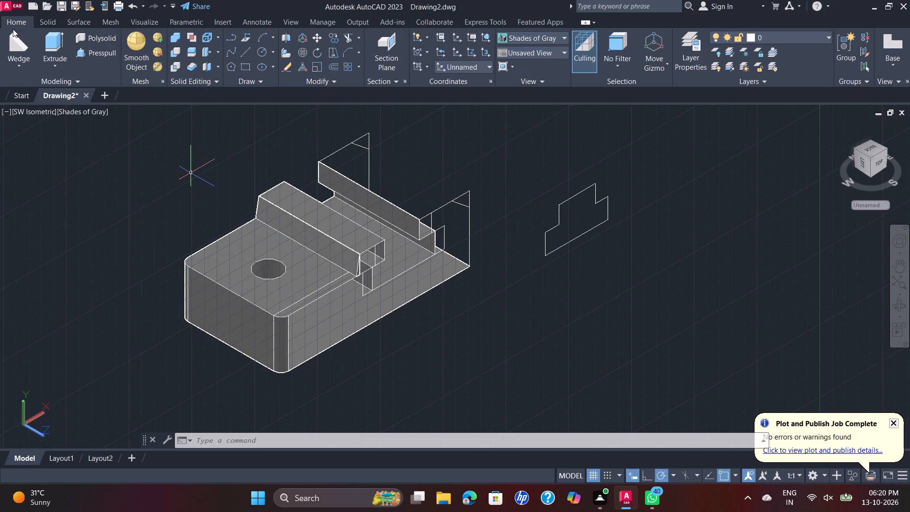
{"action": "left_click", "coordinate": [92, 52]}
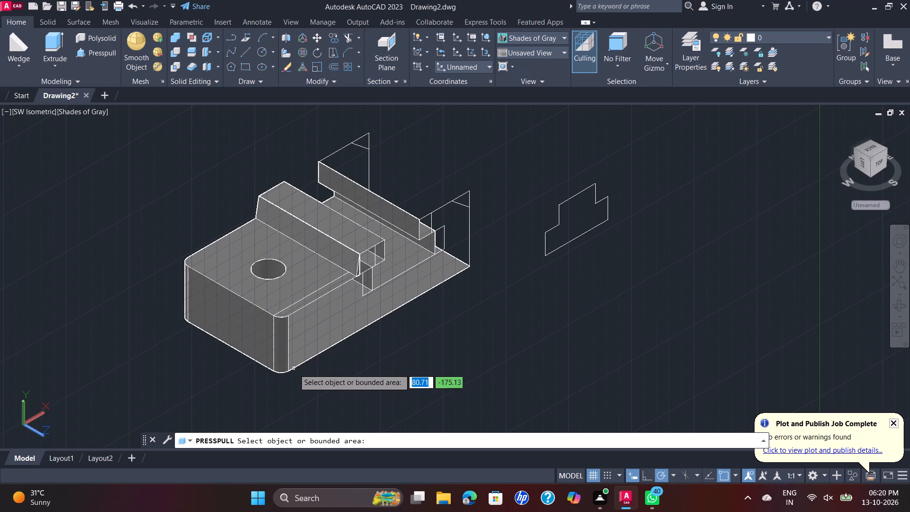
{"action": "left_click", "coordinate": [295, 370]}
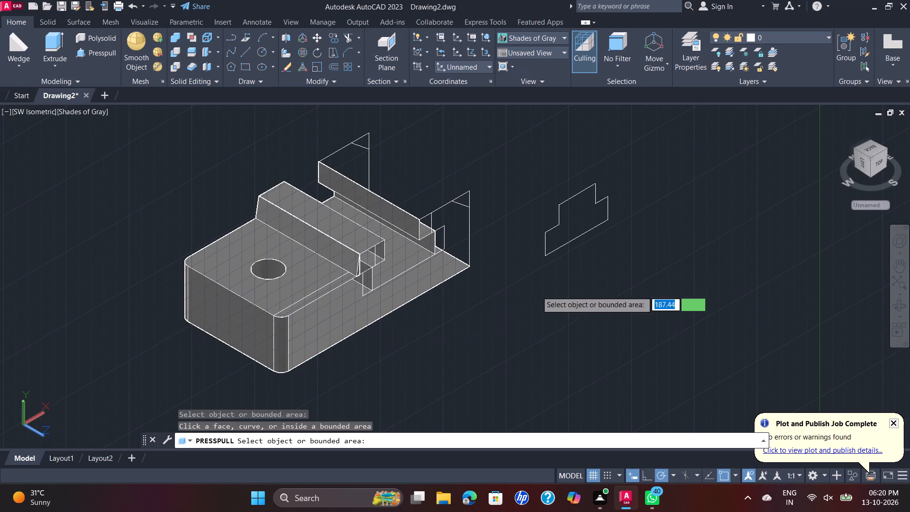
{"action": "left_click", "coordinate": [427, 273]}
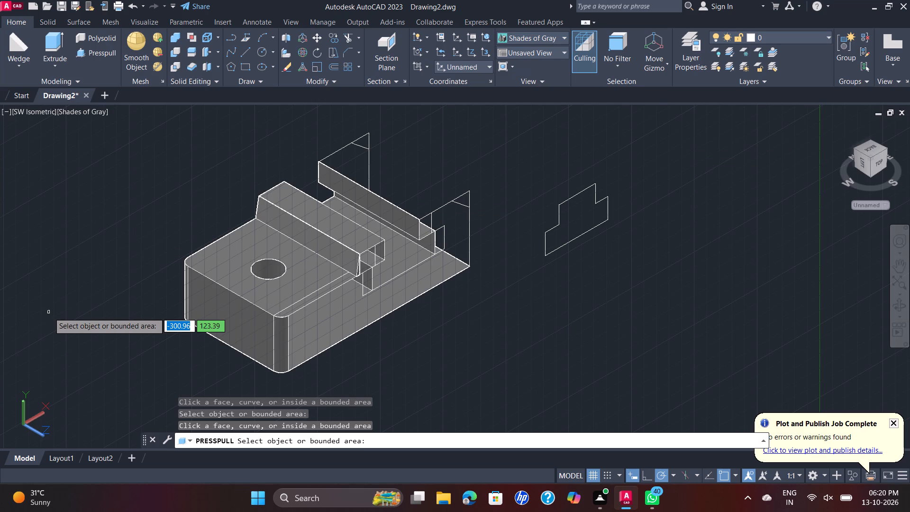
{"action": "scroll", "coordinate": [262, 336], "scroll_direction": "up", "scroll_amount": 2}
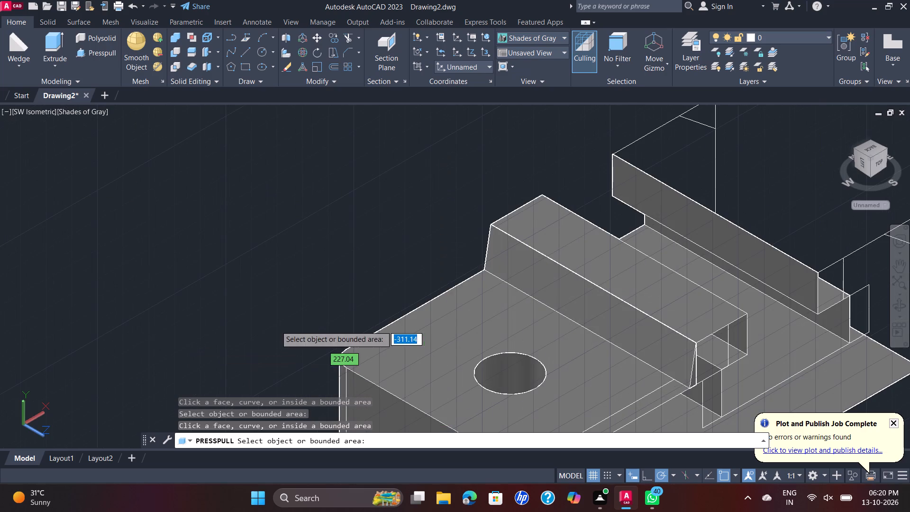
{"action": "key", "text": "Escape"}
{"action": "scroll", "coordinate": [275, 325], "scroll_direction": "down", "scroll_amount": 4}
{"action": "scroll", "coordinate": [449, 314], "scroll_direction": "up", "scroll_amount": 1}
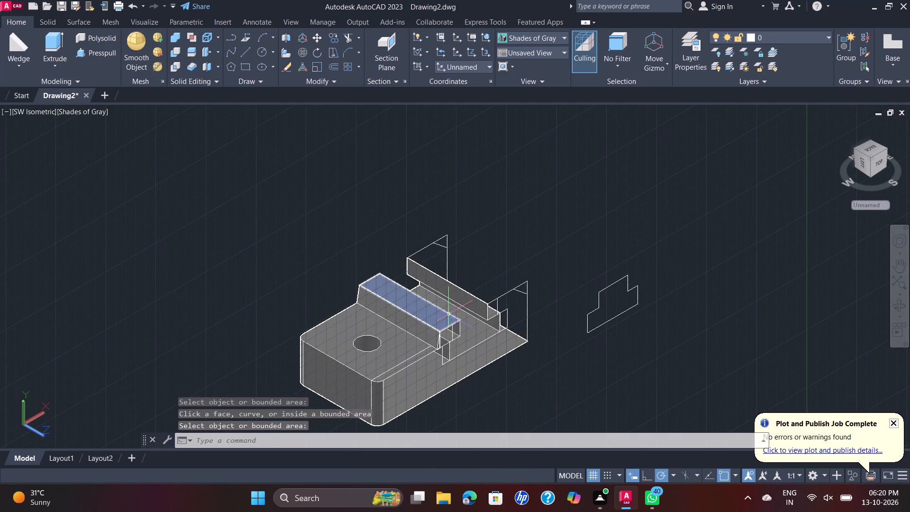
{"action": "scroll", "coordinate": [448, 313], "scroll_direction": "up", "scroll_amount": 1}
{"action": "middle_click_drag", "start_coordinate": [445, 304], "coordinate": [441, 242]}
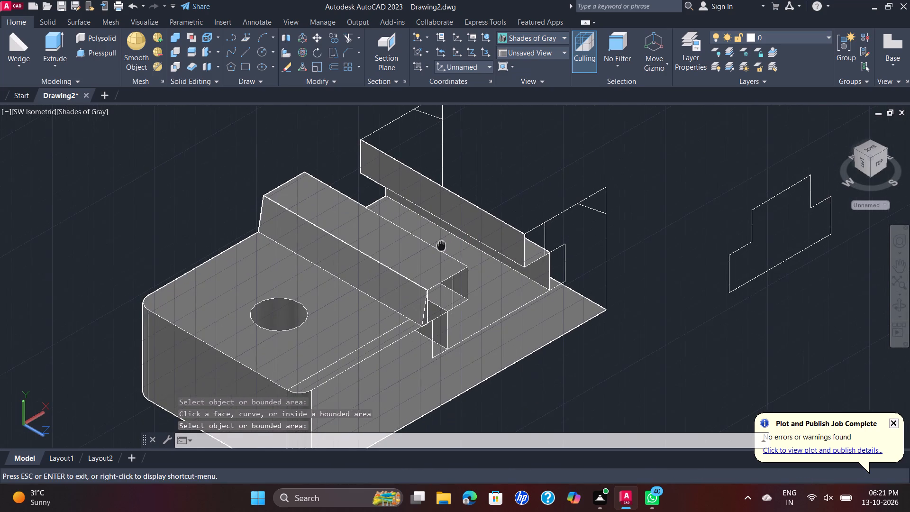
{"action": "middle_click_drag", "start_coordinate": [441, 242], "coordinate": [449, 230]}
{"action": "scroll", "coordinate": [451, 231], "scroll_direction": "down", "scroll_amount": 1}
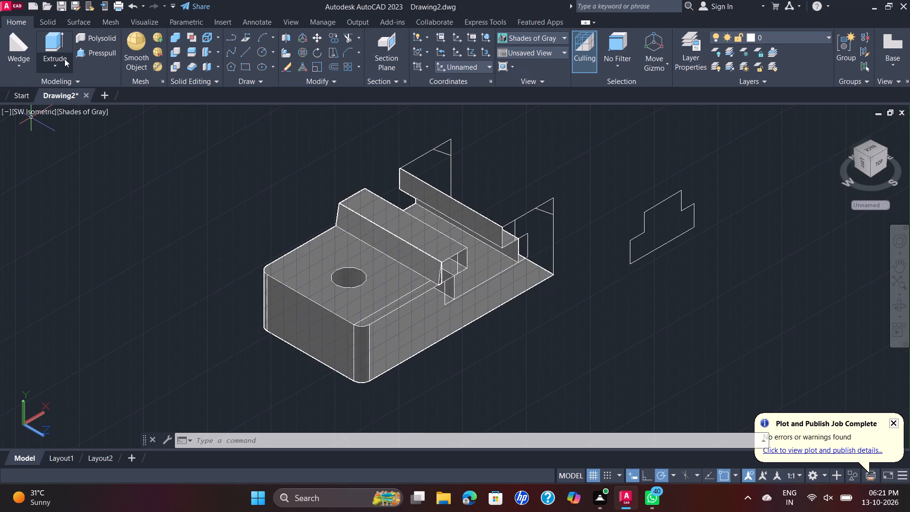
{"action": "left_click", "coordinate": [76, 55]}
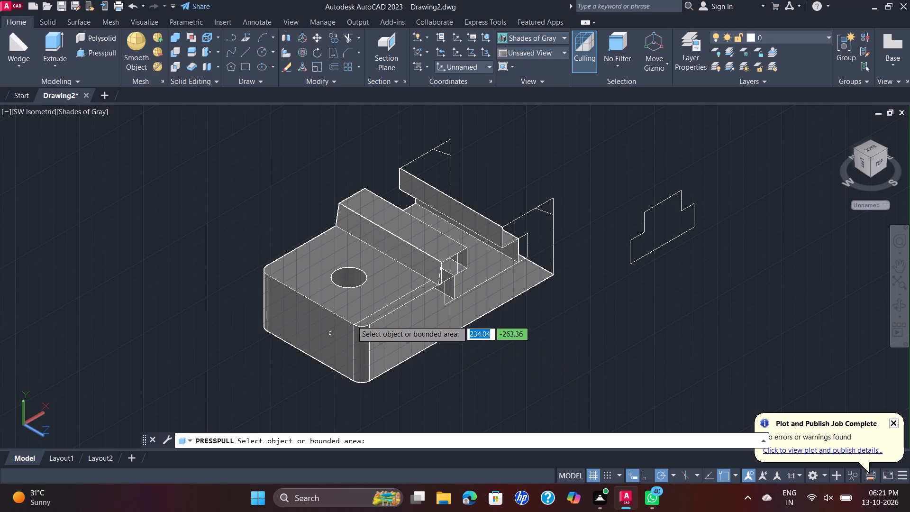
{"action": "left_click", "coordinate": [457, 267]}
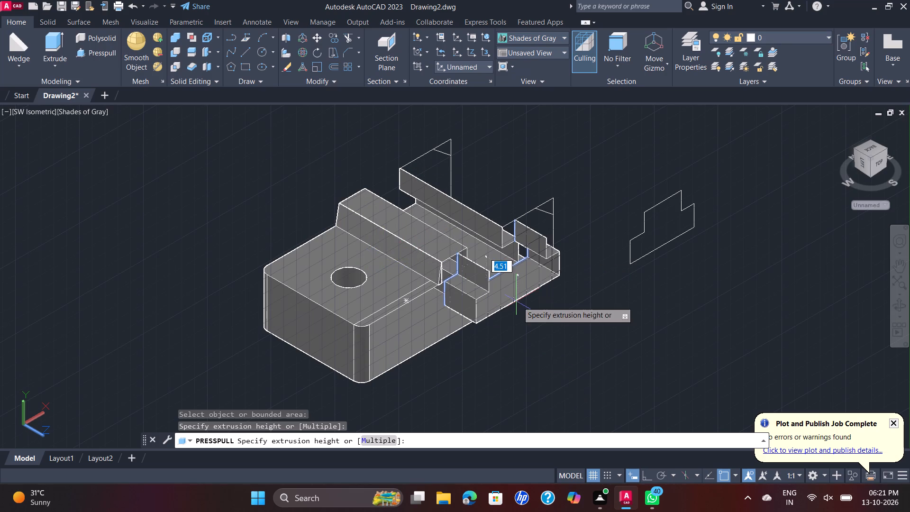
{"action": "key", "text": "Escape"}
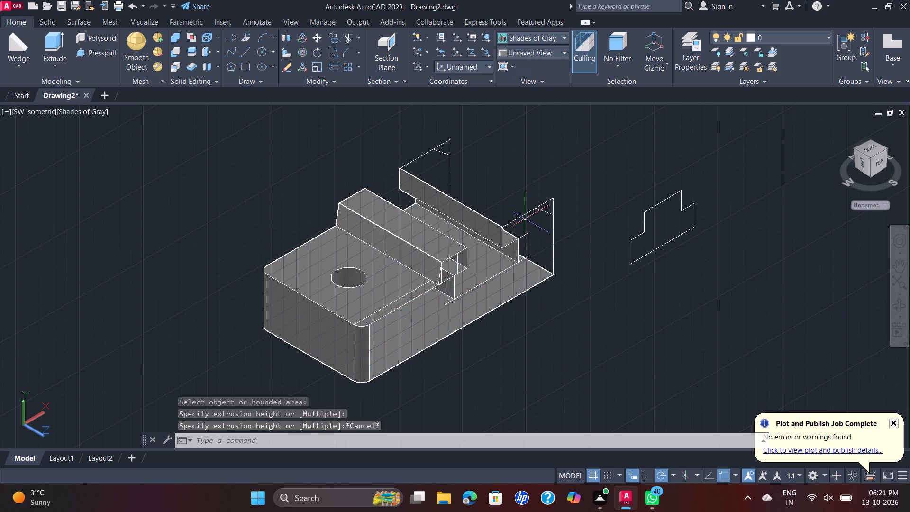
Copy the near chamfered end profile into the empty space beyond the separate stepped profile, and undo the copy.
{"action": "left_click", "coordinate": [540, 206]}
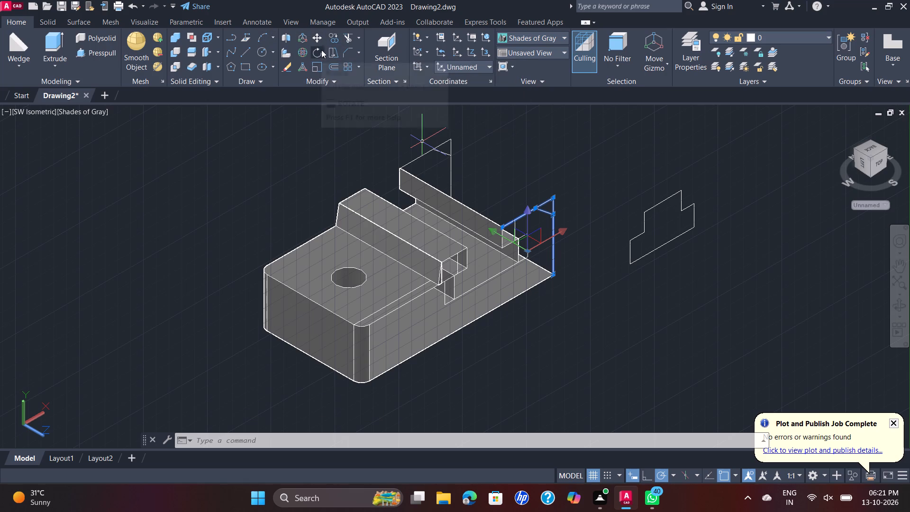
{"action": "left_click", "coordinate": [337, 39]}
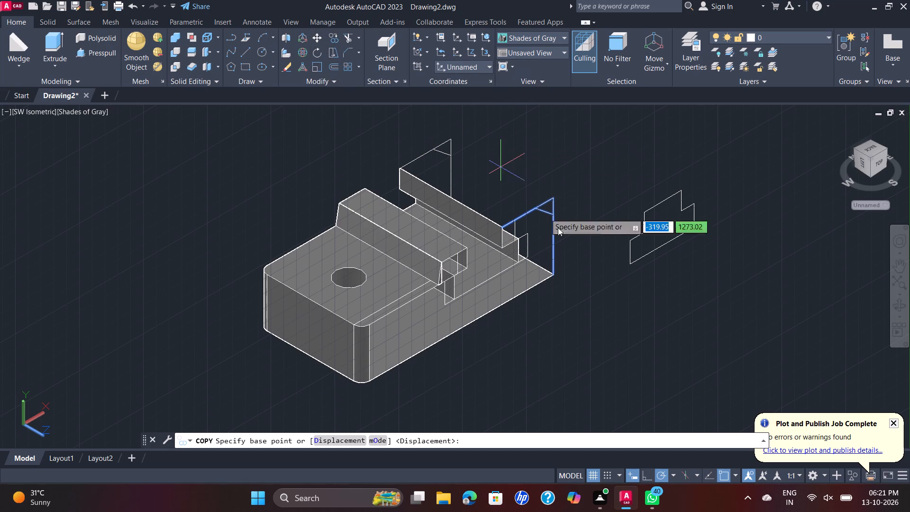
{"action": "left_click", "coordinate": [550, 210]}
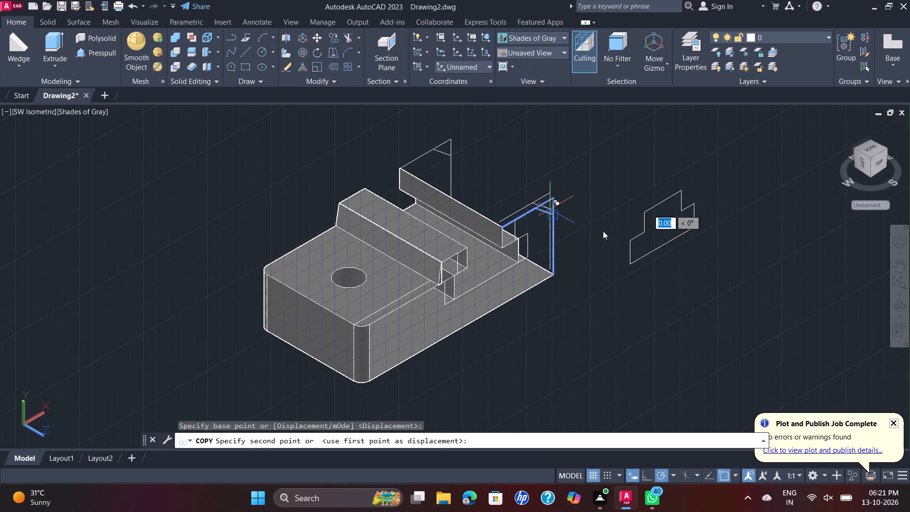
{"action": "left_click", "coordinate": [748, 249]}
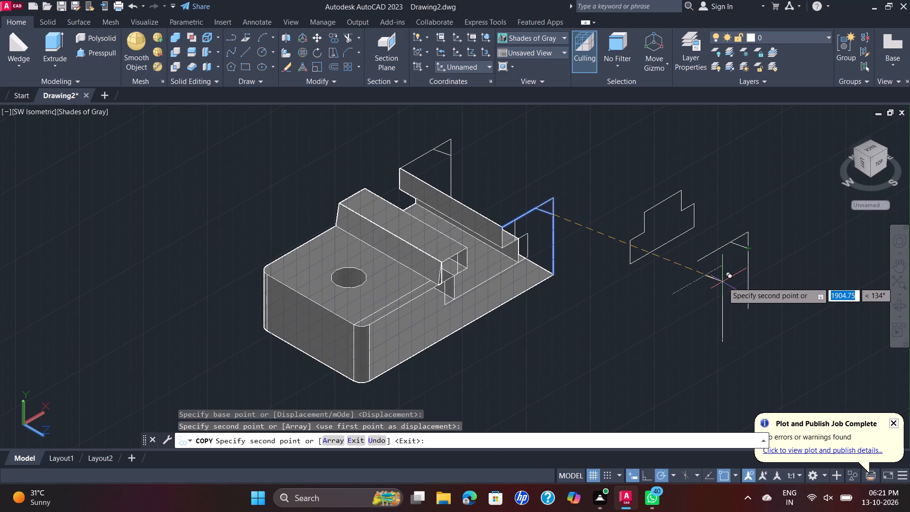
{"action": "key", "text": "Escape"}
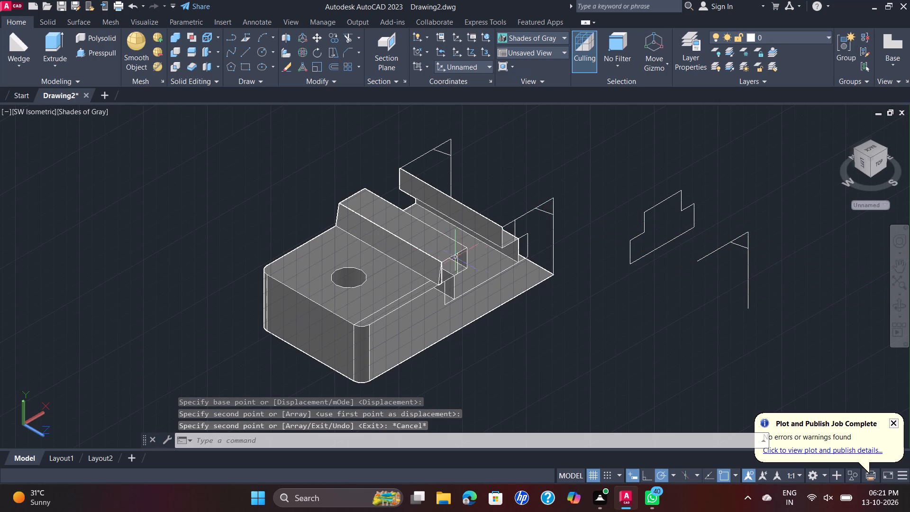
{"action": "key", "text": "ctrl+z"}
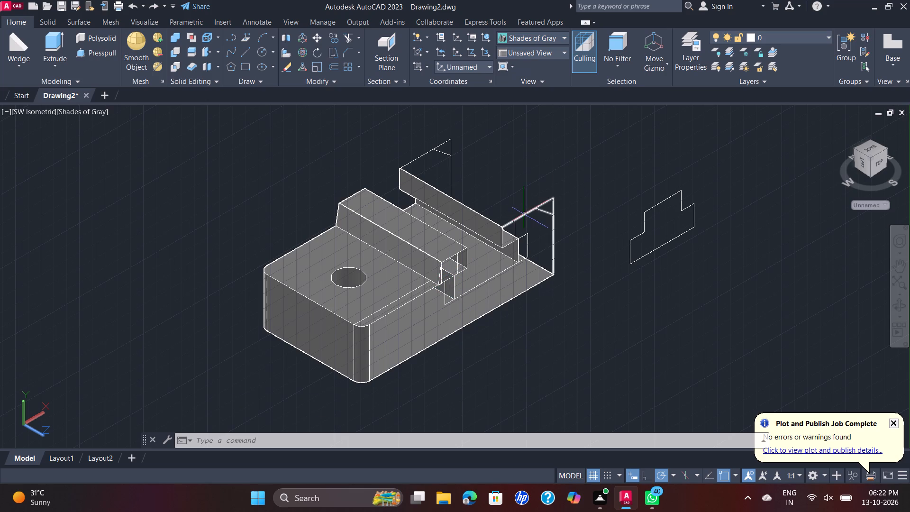
Copy the near chamfered end profile from Drawing2 and paste it into the empty Drawing3.
{"action": "left_click", "coordinate": [524, 214]}
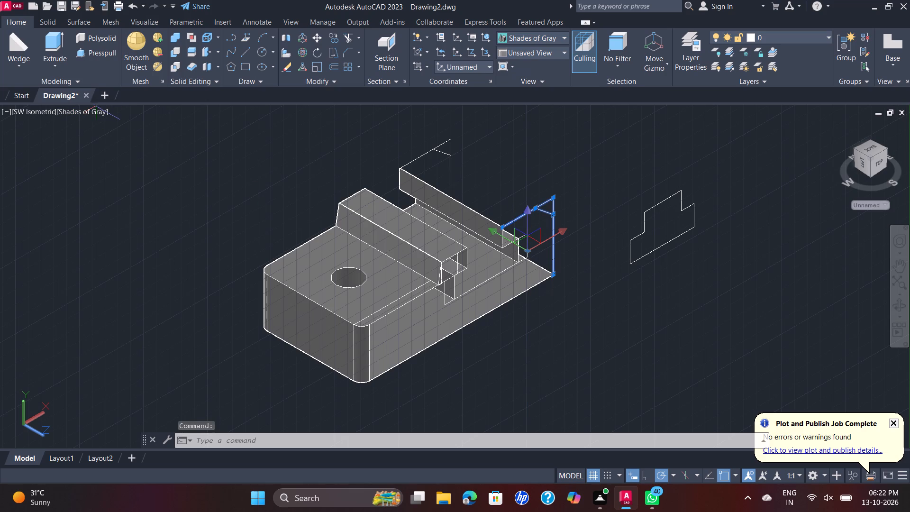
{"action": "key", "text": "ctrl+c"}
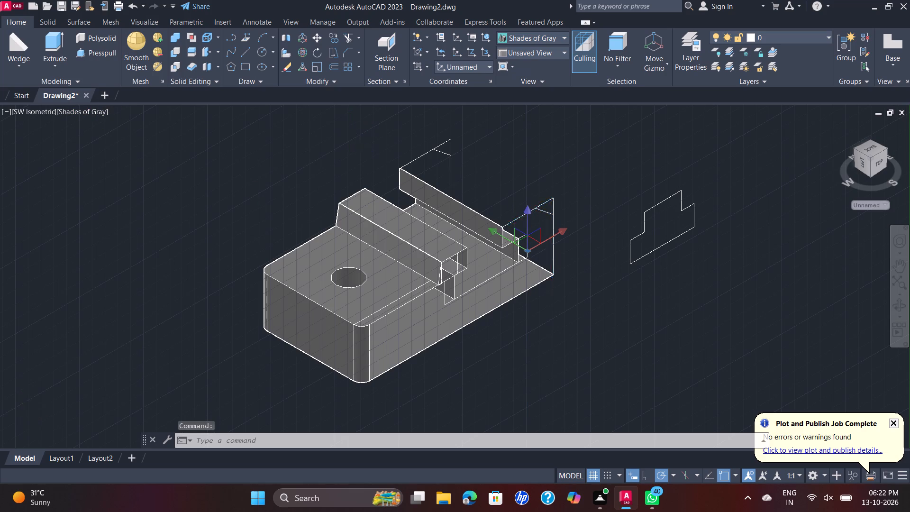
{"action": "left_click", "coordinate": [109, 100]}
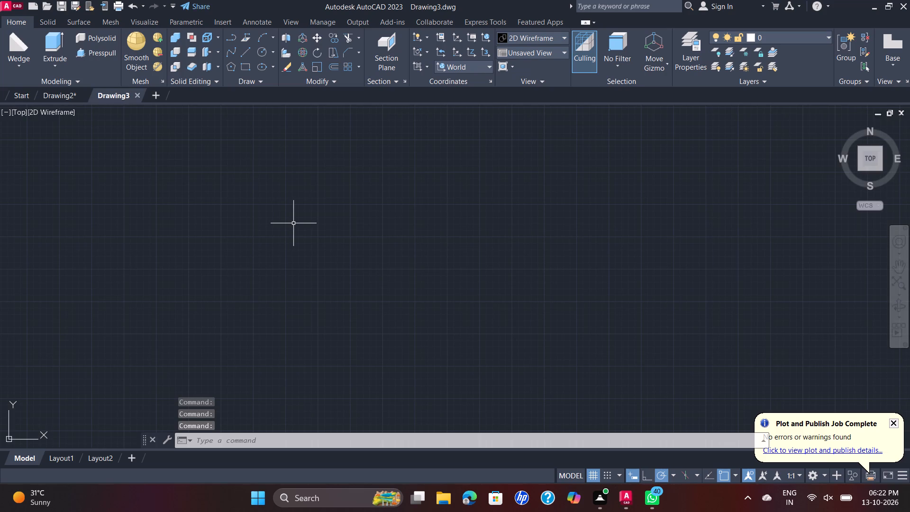
{"action": "key", "text": "ctrl+v"}
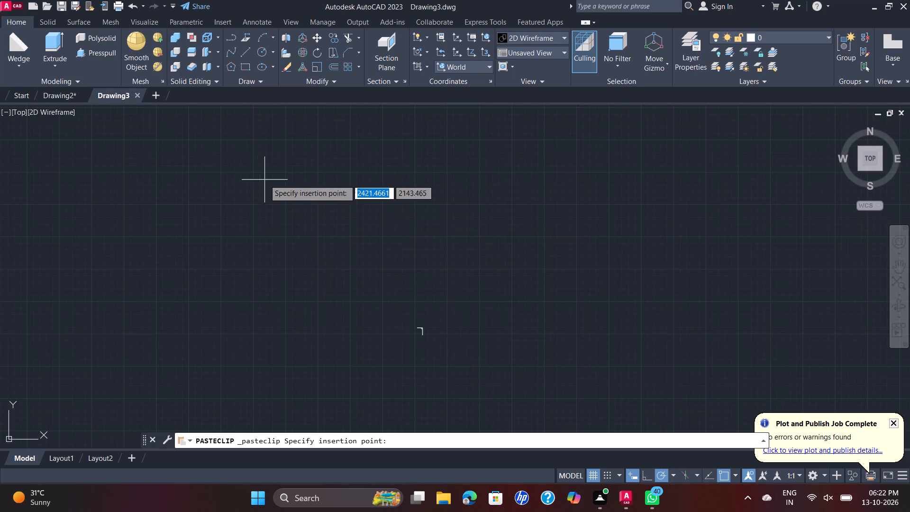
{"action": "left_click", "coordinate": [258, 178]}
{"action": "scroll", "coordinate": [399, 333], "scroll_direction": "up", "scroll_amount": 3}
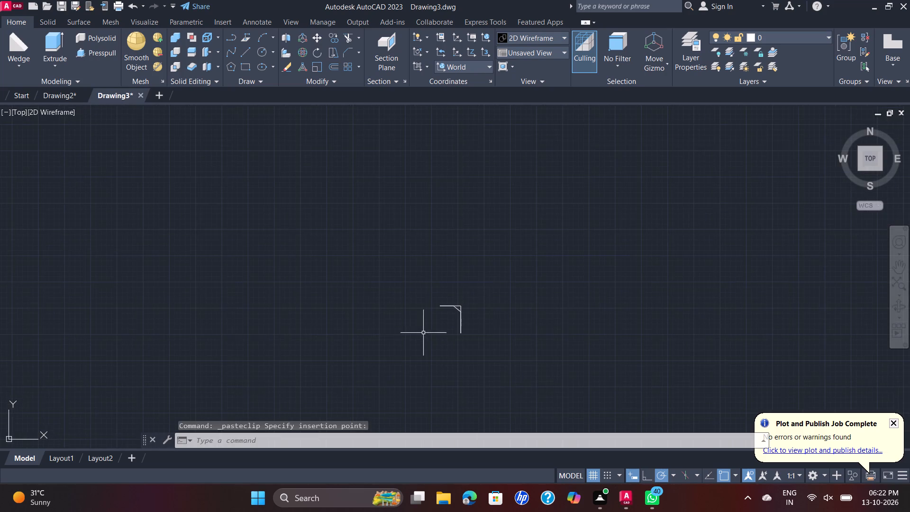
{"action": "scroll", "coordinate": [427, 331], "scroll_direction": "up", "scroll_amount": 3}
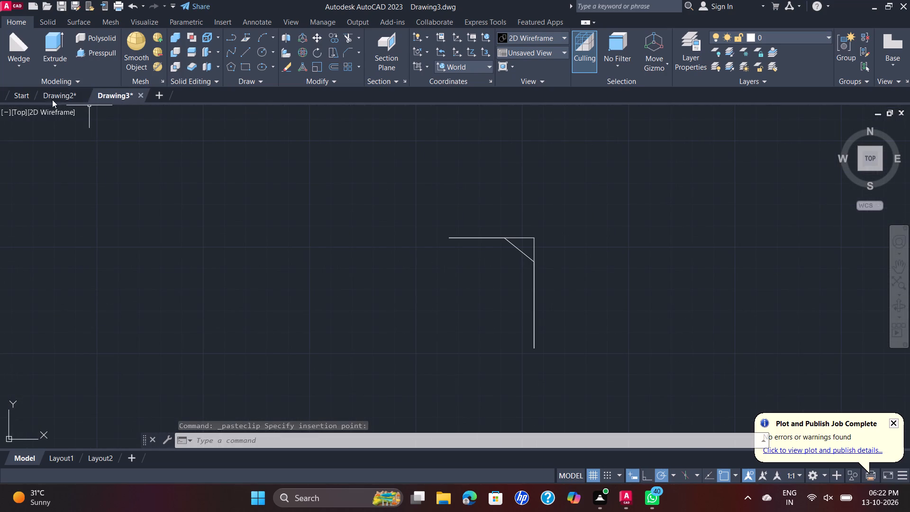
In Drawing2, undo the recent presspull, join, union, chamfer, explode and erase operations, back to the solid block with its full tall end.
{"action": "left_click", "coordinate": [60, 94]}
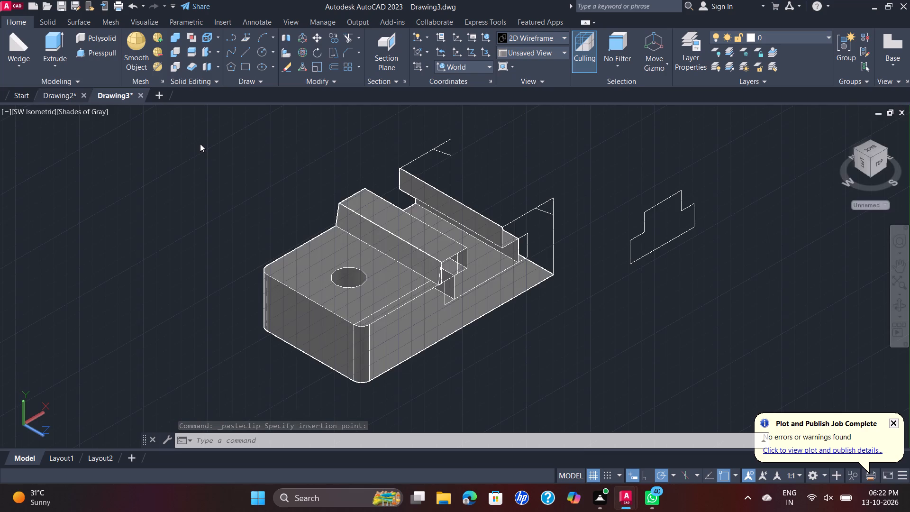
{"action": "key", "text": "ctrl+z"}
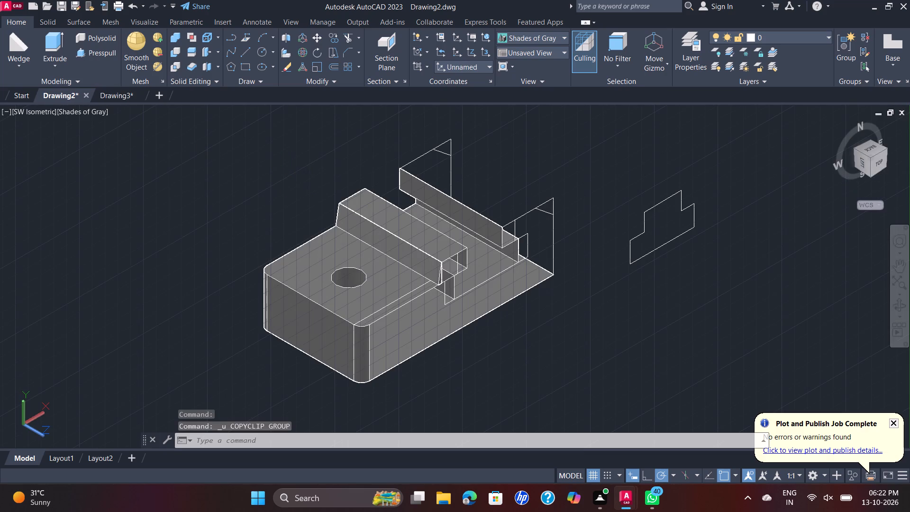
{"action": "key", "text": "ctrl+z"}
{"action": "key", "text": "ctrl+z"}
{"action": "key", "text": "ctrl+z"}
{"action": "key", "text": "ctrl+z"}
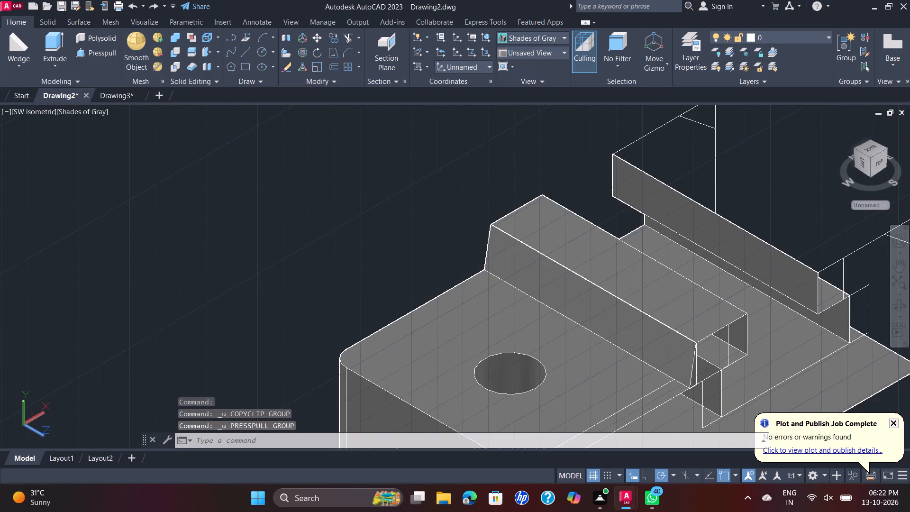
{"action": "key", "text": "ctrl+z"}
{"action": "key", "text": "ctrl+z"}
{"action": "key", "text": "ctrl+z"}
{"action": "key", "text": "ctrl+z"}
{"action": "key", "text": "ctrl+z"}
{"action": "key", "text": "ctrl+z"}
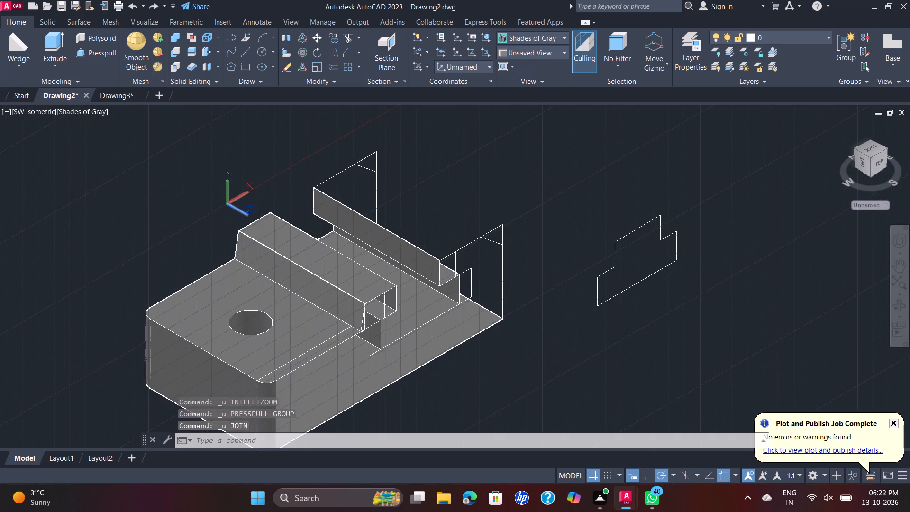
{"action": "key", "text": "ctrl+z"}
{"action": "key", "text": "ctrl+z"}
{"action": "key", "text": "ctrl+z"}
{"action": "key", "text": "ctrl+z"}
{"action": "key", "text": "ctrl+z"}
{"action": "key", "text": "ctrl+z"}
{"action": "key", "text": "ctrl+z"}
{"action": "key", "text": "ctrl+z"}
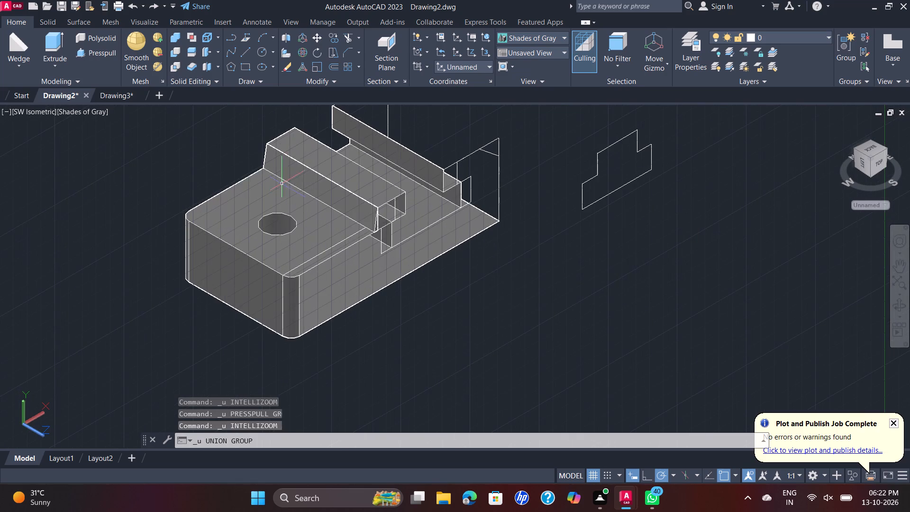
{"action": "key", "text": "ctrl+z"}
{"action": "key", "text": "ctrl+z"}
{"action": "key", "text": "ctrl+z"}
{"action": "key", "text": "ctrl+z"}
{"action": "key", "text": "ctrl+z"}
{"action": "key", "text": "ctrl+z"}
{"action": "key", "text": "ctrl+z"}
{"action": "key", "text": "ctrl+z"}
{"action": "key", "text": "ctrl+z"}
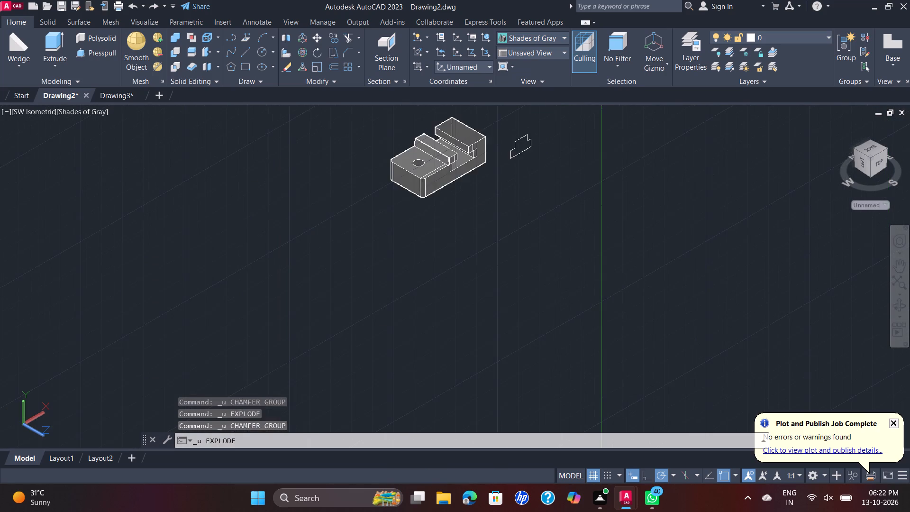
{"action": "key", "text": "ctrl+z"}
{"action": "key", "text": "ctrl+z"}
{"action": "key", "text": "ctrl+z"}
{"action": "key", "text": "ctrl+z"}
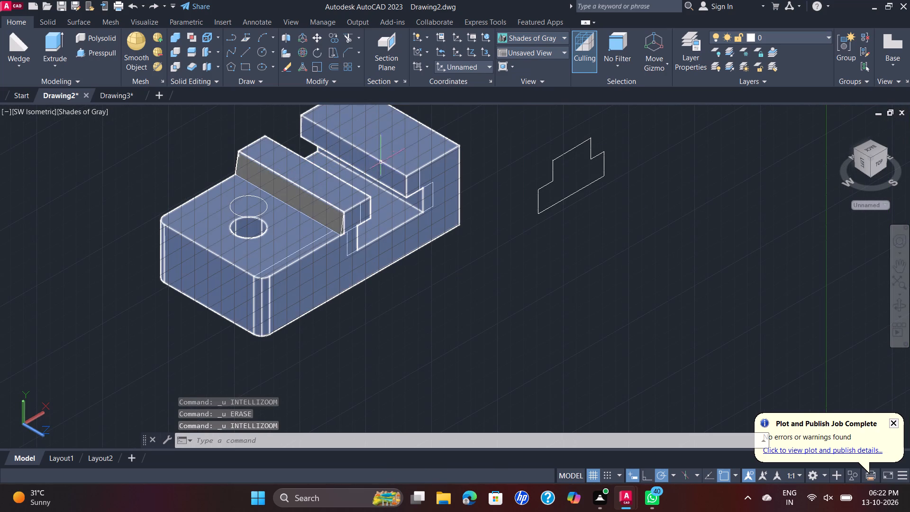
{"action": "scroll", "coordinate": [391, 164], "scroll_direction": "up", "scroll_amount": 2}
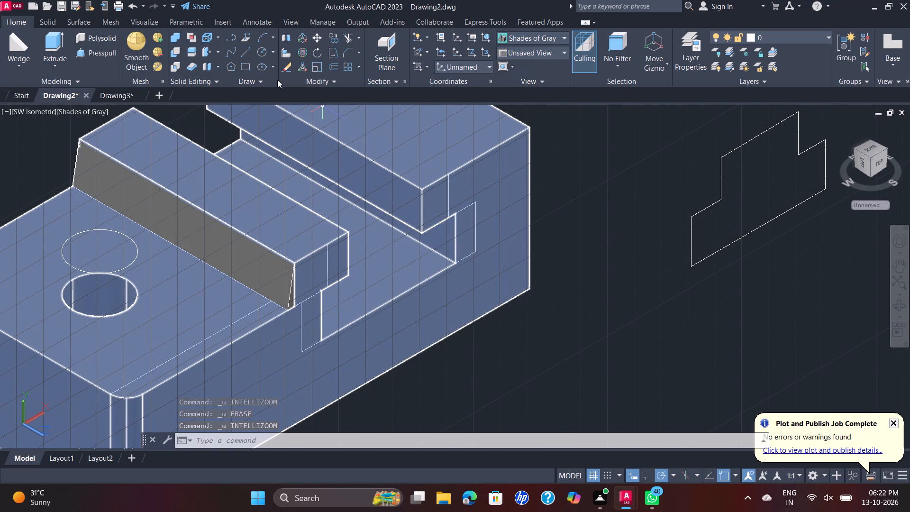
{"action": "scroll", "coordinate": [289, 146], "scroll_direction": "down", "scroll_amount": 1}
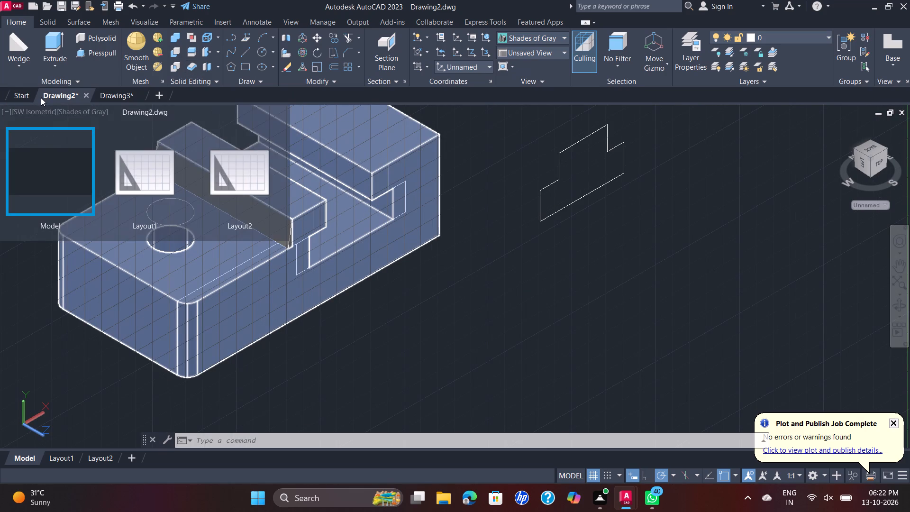
Copy the chamfered end profile from Drawing3 and paste it into Drawing2, in the empty space near the separate stepped profile.
{"action": "left_click", "coordinate": [114, 96]}
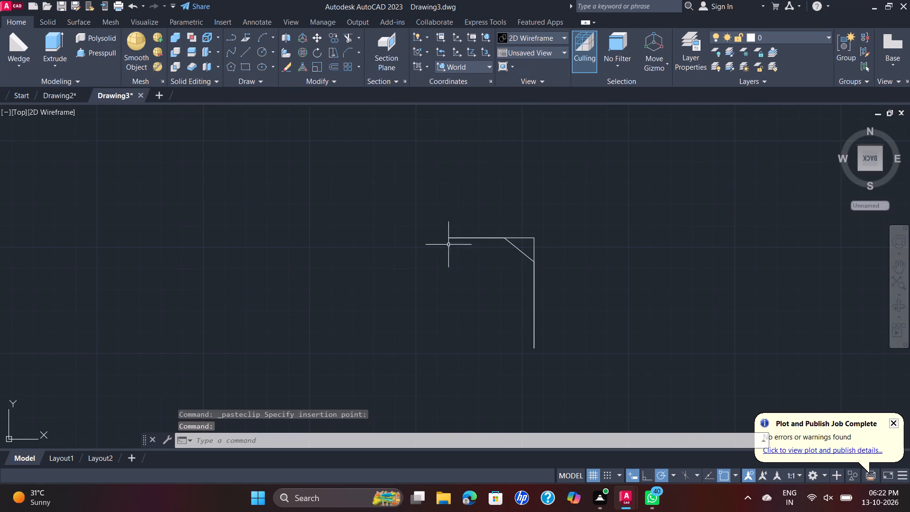
{"action": "left_click", "coordinate": [407, 214]}
{"action": "left_click", "coordinate": [626, 375]}
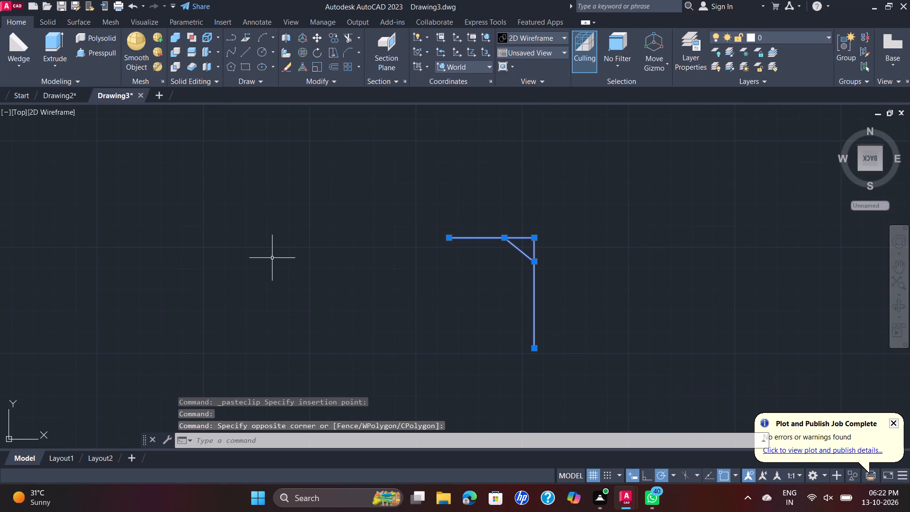
{"action": "key", "text": "ctrl+c"}
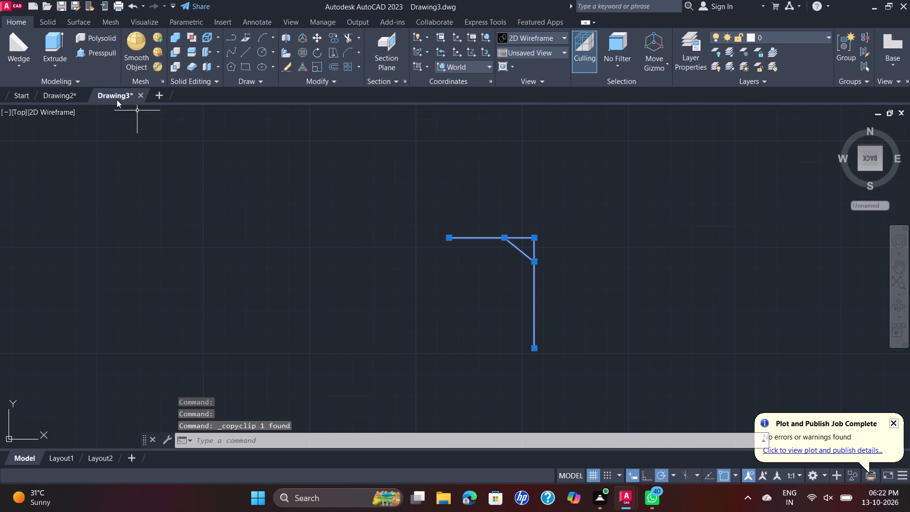
{"action": "left_click", "coordinate": [54, 92]}
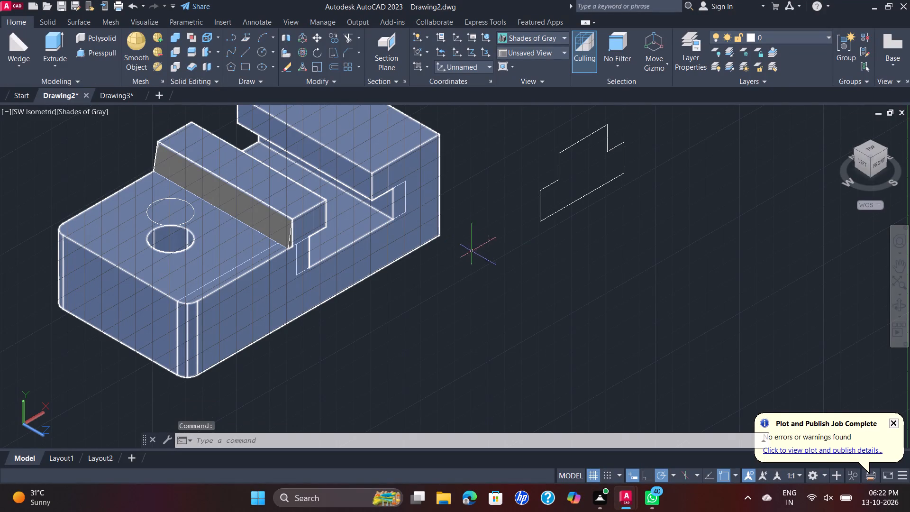
{"action": "key", "text": "ctrl+v"}
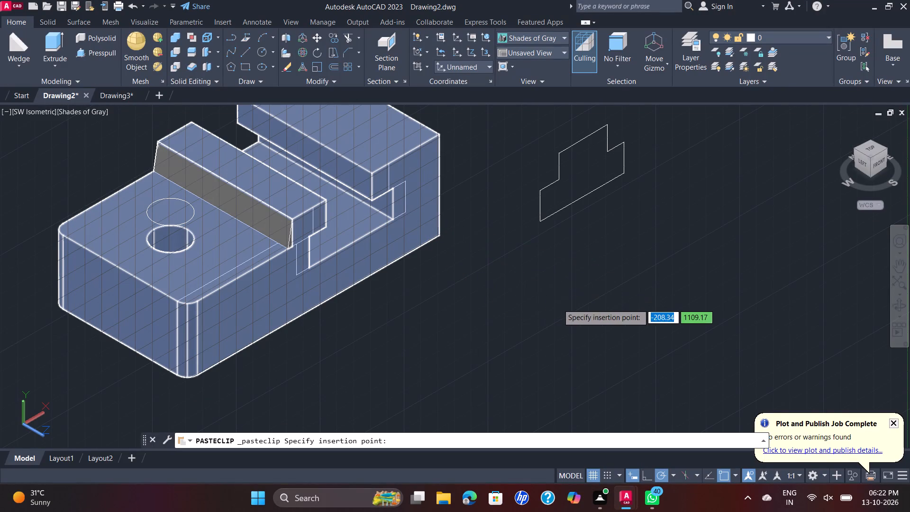
{"action": "scroll", "coordinate": [584, 300], "scroll_direction": "up", "scroll_amount": 2}
{"action": "scroll", "coordinate": [584, 300], "scroll_direction": "down", "scroll_amount": 5}
{"action": "scroll", "coordinate": [579, 299], "scroll_direction": "up", "scroll_amount": 1}
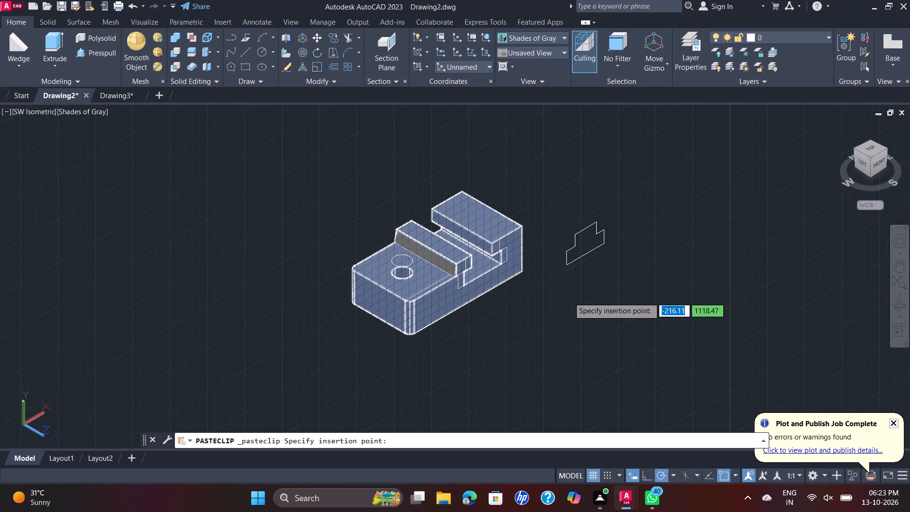
{"action": "scroll", "coordinate": [327, 303], "scroll_direction": "down", "scroll_amount": 6}
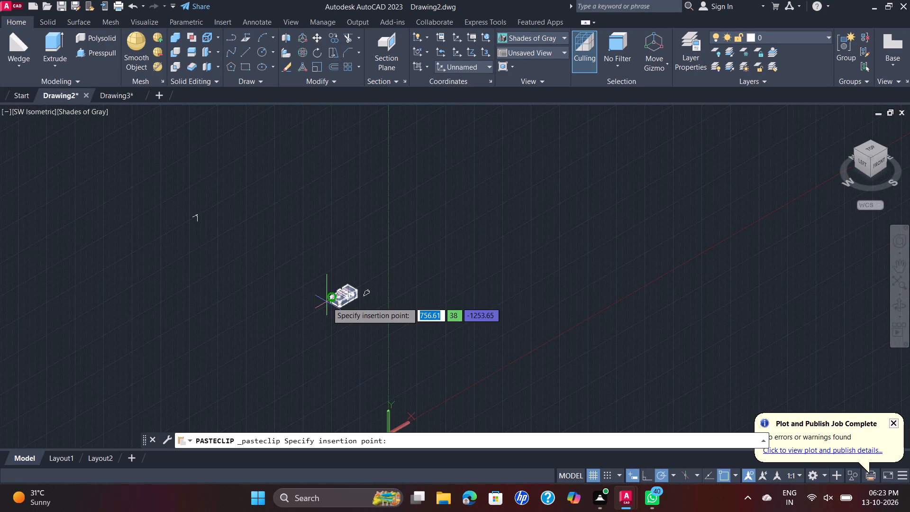
{"action": "left_click", "coordinate": [501, 394]}
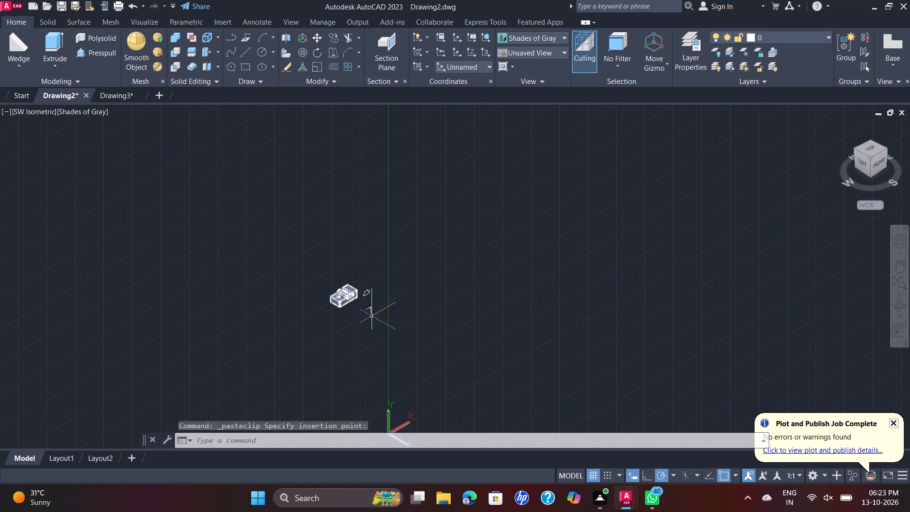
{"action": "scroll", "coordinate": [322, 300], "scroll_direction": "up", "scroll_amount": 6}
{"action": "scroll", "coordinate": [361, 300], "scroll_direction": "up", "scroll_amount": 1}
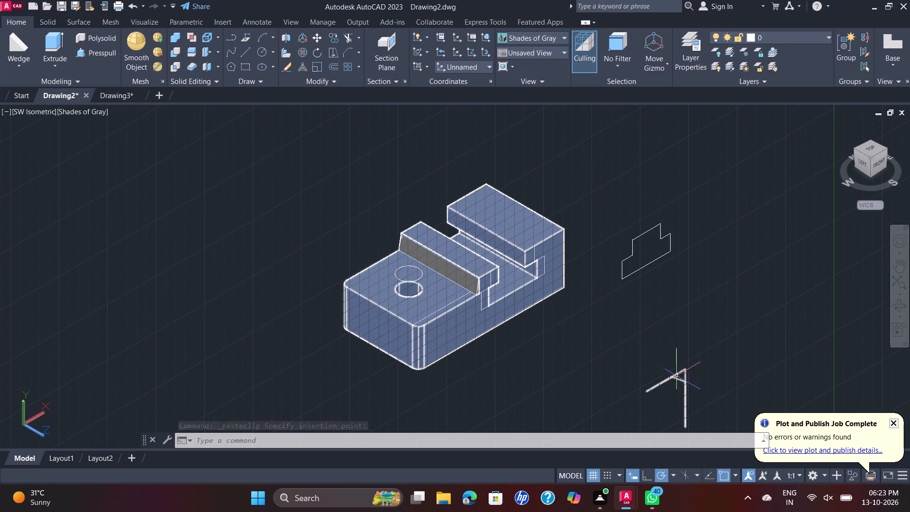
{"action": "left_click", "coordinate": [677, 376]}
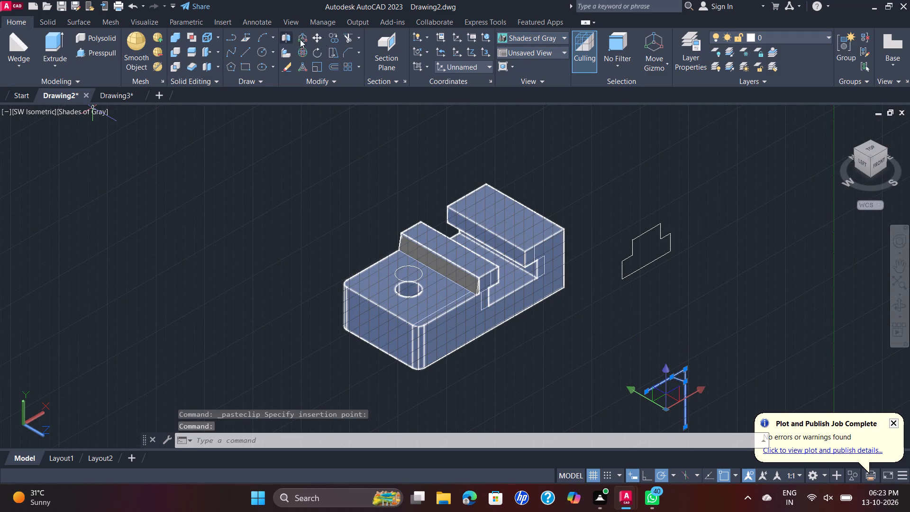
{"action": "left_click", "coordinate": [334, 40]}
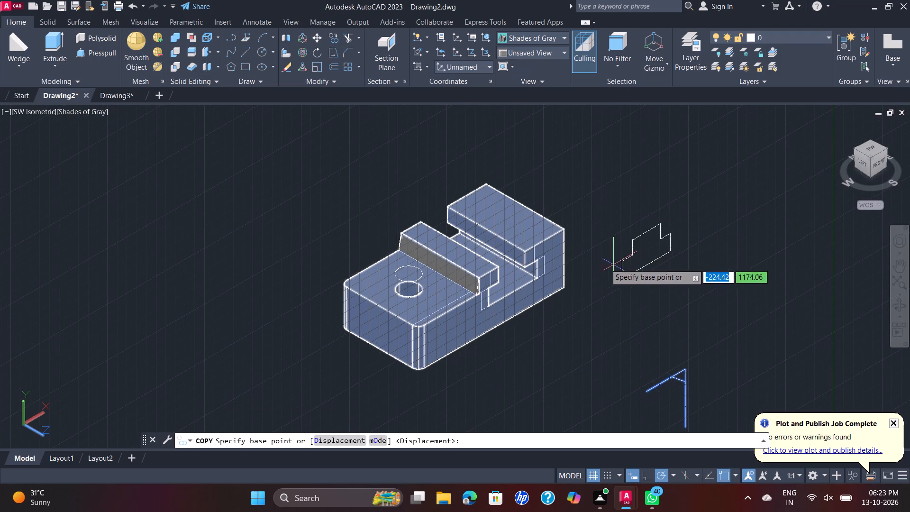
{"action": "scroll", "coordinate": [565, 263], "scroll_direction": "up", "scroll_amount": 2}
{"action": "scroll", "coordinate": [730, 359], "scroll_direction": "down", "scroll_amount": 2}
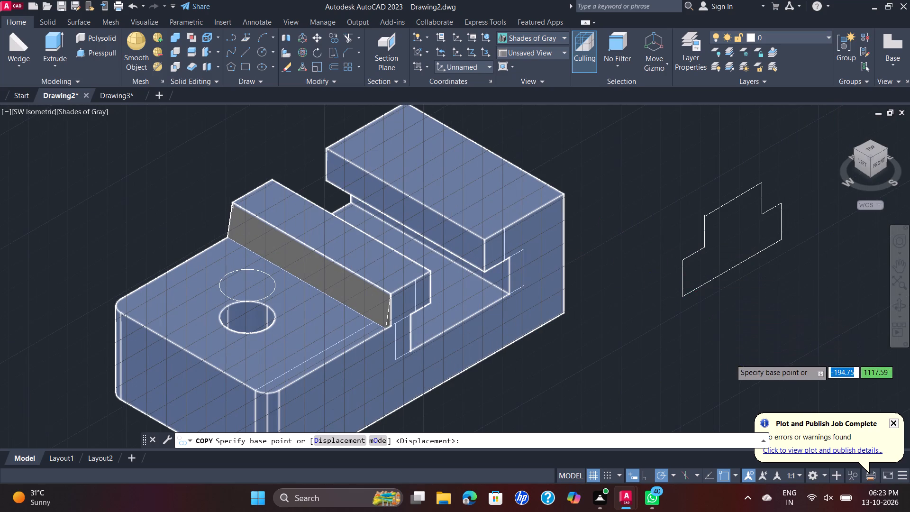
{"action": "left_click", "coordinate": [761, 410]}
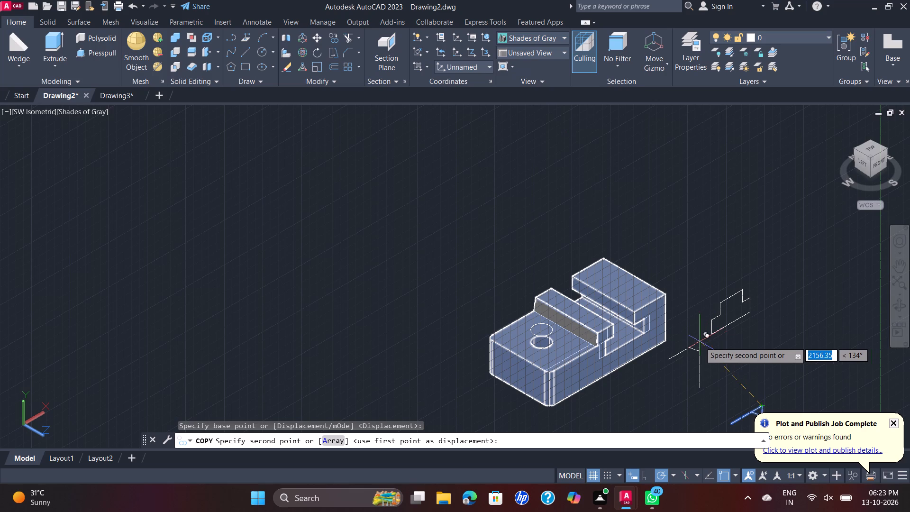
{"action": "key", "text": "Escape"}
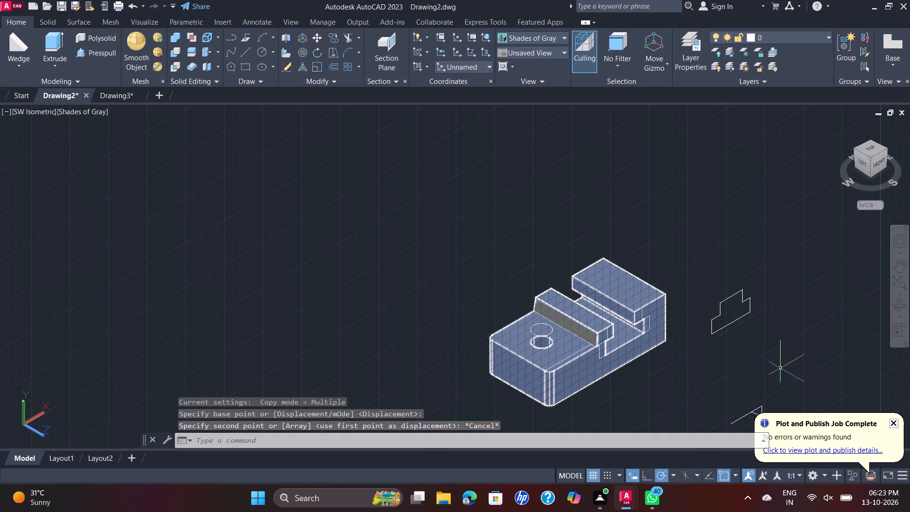
Move the pasted chamfered profile by its upper corner onto the outer top corner of the block's tall end.
{"action": "scroll", "coordinate": [756, 351], "scroll_direction": "down", "scroll_amount": 1}
{"action": "middle_click_drag", "start_coordinate": [758, 351], "coordinate": [727, 295]}
{"action": "scroll", "coordinate": [732, 314], "scroll_direction": "up", "scroll_amount": 2}
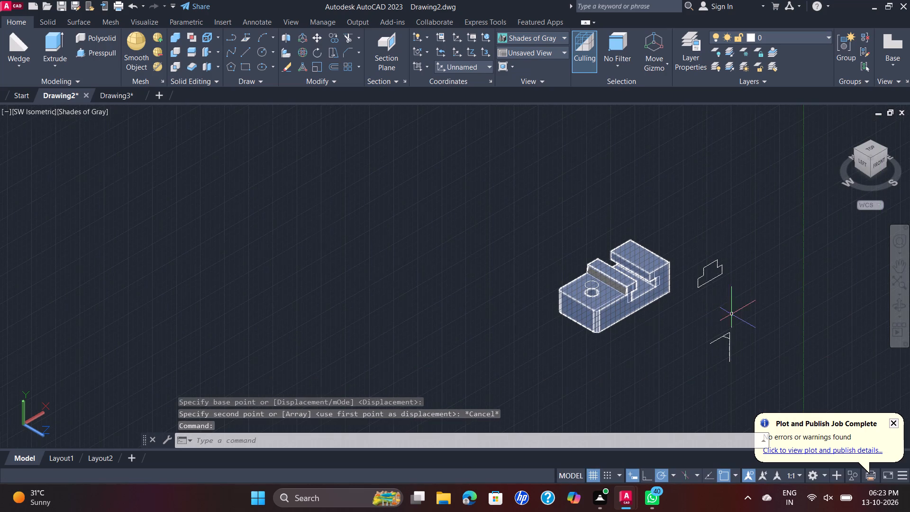
{"action": "left_click", "coordinate": [670, 338]}
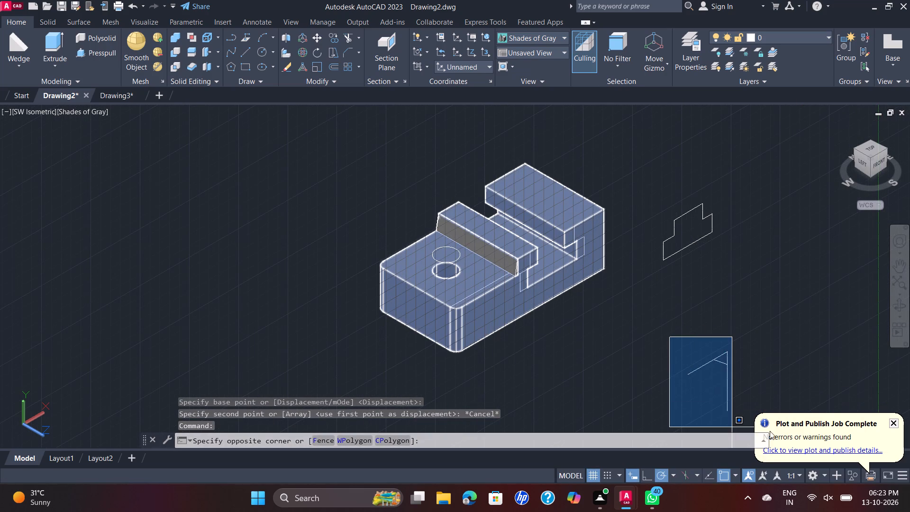
{"action": "left_click", "coordinate": [748, 415]}
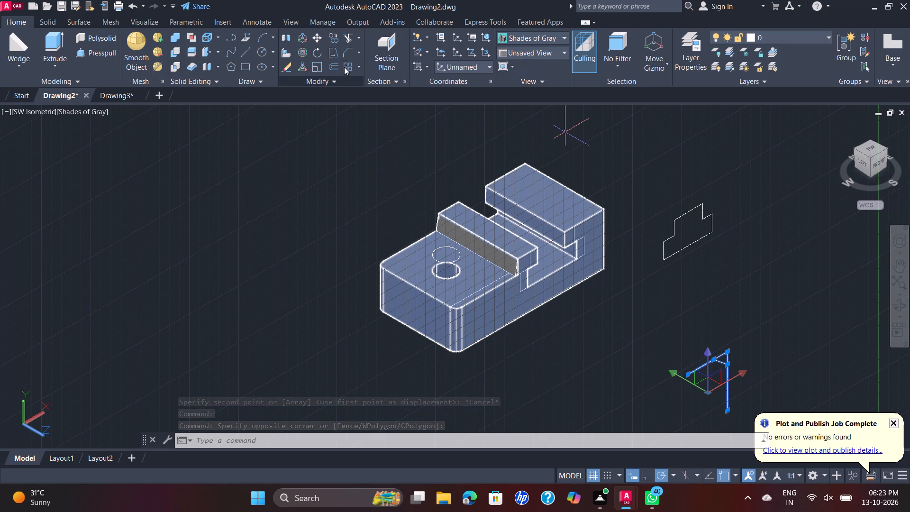
{"action": "left_click", "coordinate": [314, 38]}
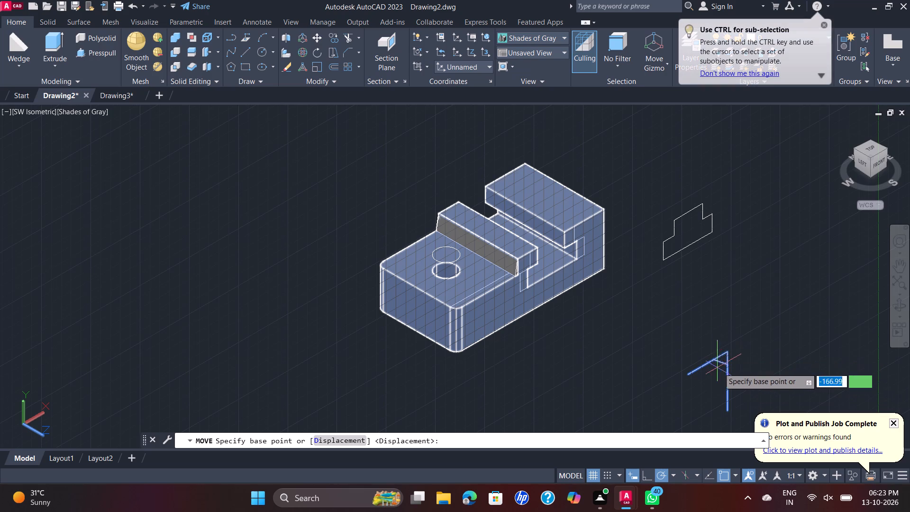
{"action": "left_click", "coordinate": [729, 352]}
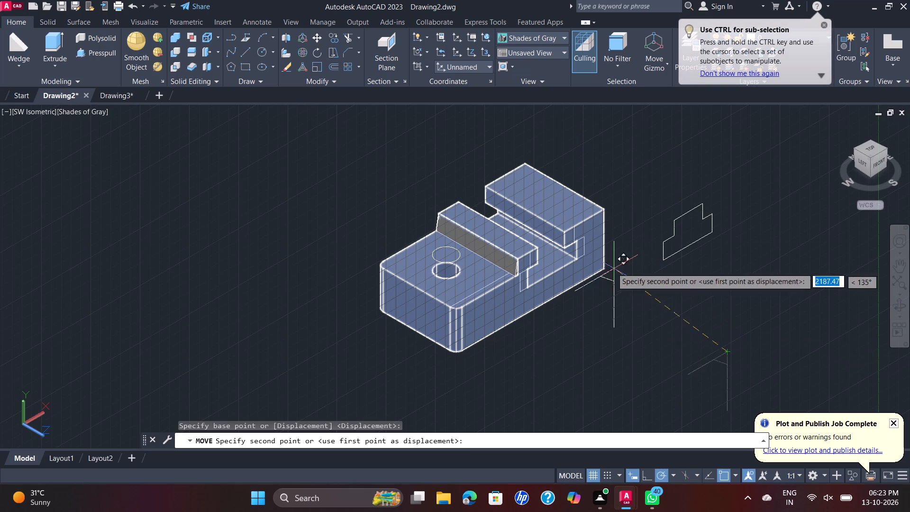
{"action": "scroll", "coordinate": [601, 216], "scroll_direction": "up", "scroll_amount": 1}
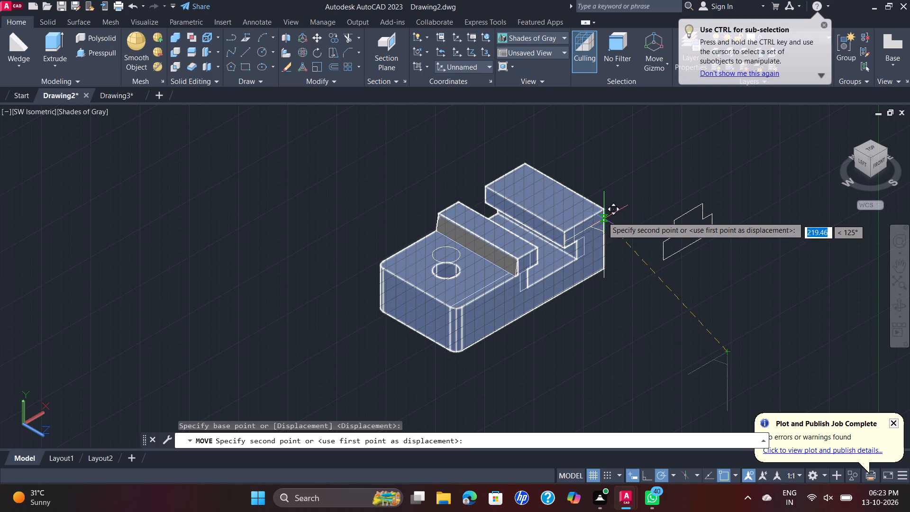
{"action": "scroll", "coordinate": [602, 216], "scroll_direction": "up", "scroll_amount": 2}
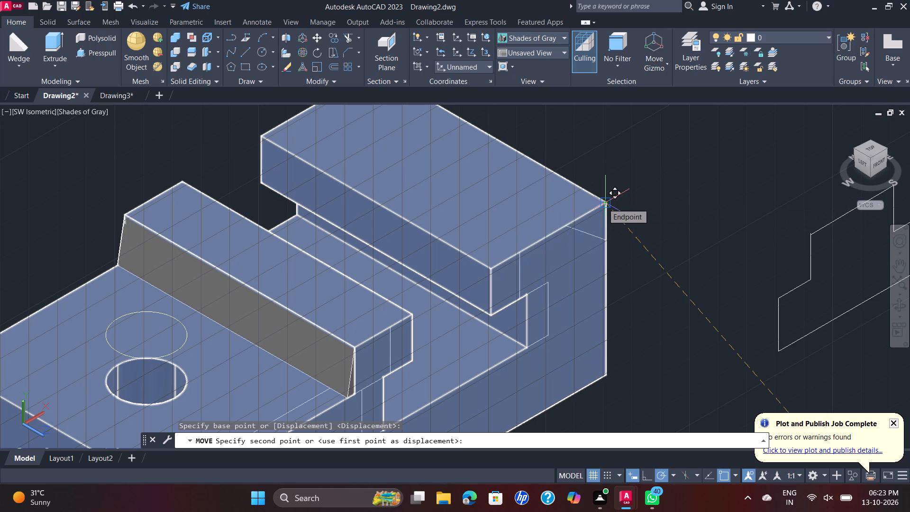
{"action": "left_click", "coordinate": [602, 203]}
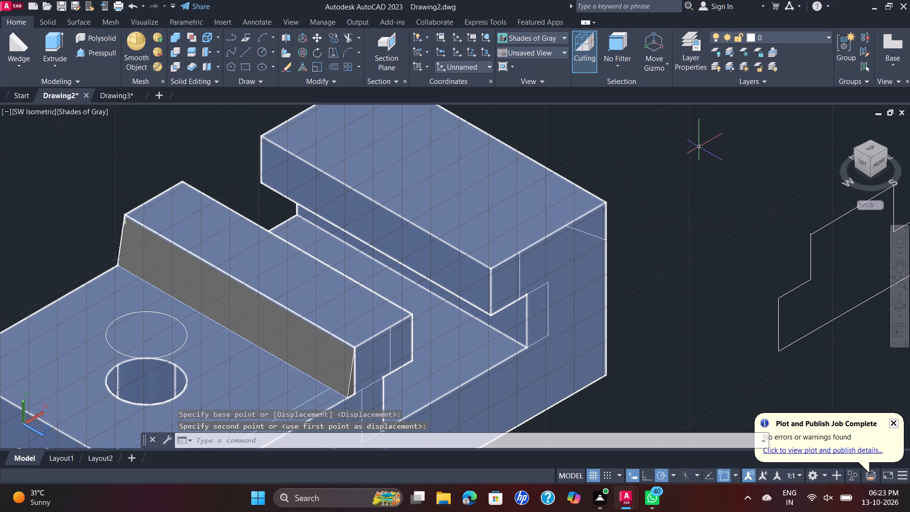
Presspull the triangular chamfer area at the tall end's outer top corner 80 mm through the block's width.
{"action": "scroll", "coordinate": [699, 163], "scroll_direction": "down", "scroll_amount": 1}
{"action": "scroll", "coordinate": [698, 192], "scroll_direction": "up", "scroll_amount": 2}
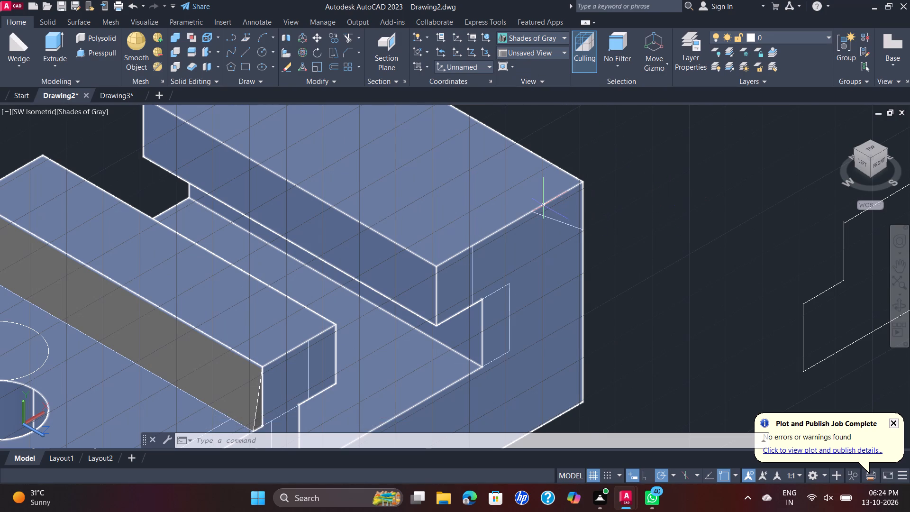
{"action": "left_click", "coordinate": [99, 49]}
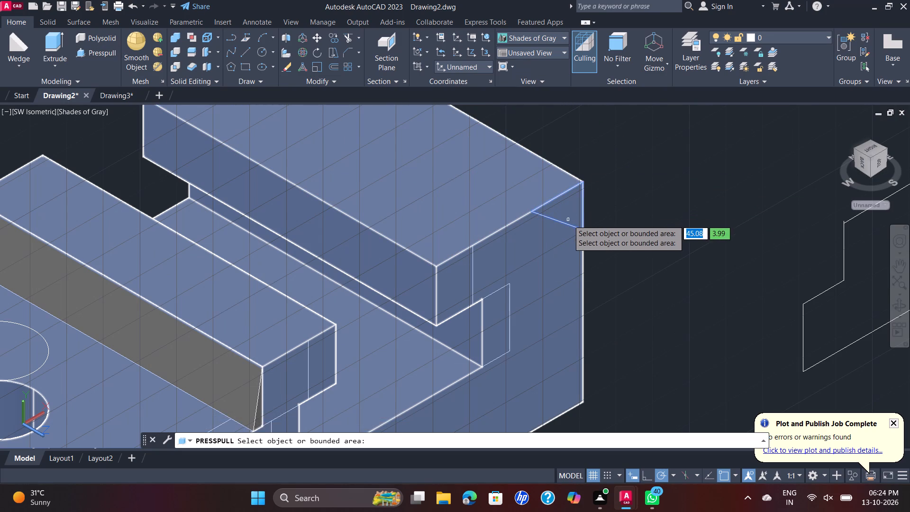
{"action": "left_click", "coordinate": [568, 220]}
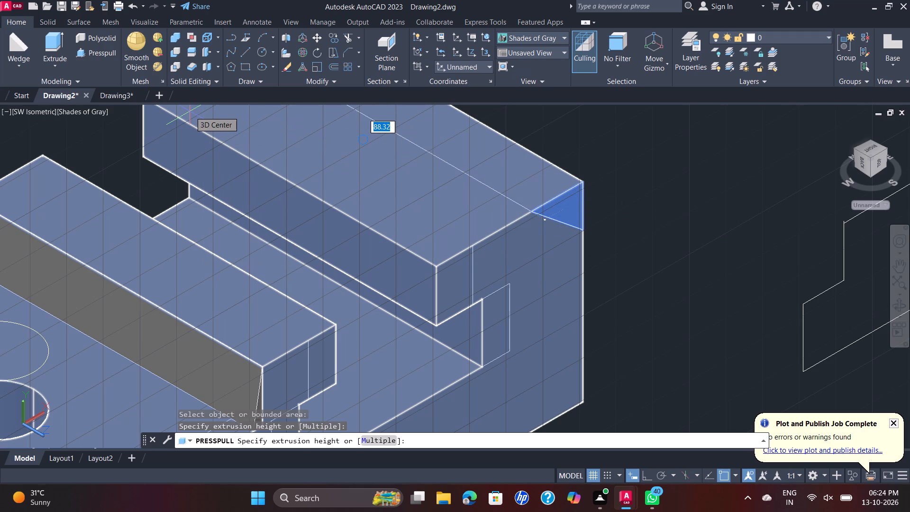
{"action": "key", "text": "8"}
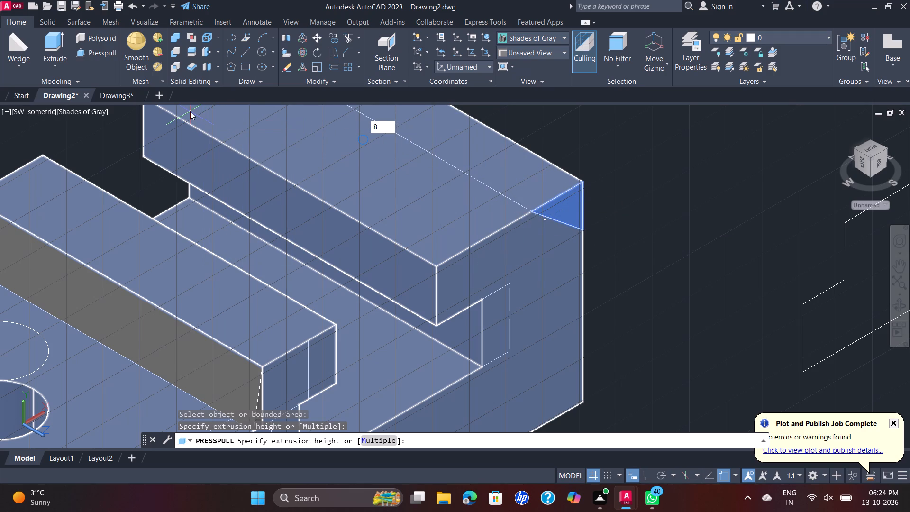
{"action": "key", "text": "0"}
{"action": "key", "text": "Return"}
{"action": "scroll", "coordinate": [564, 214], "scroll_direction": "down", "scroll_amount": 1}
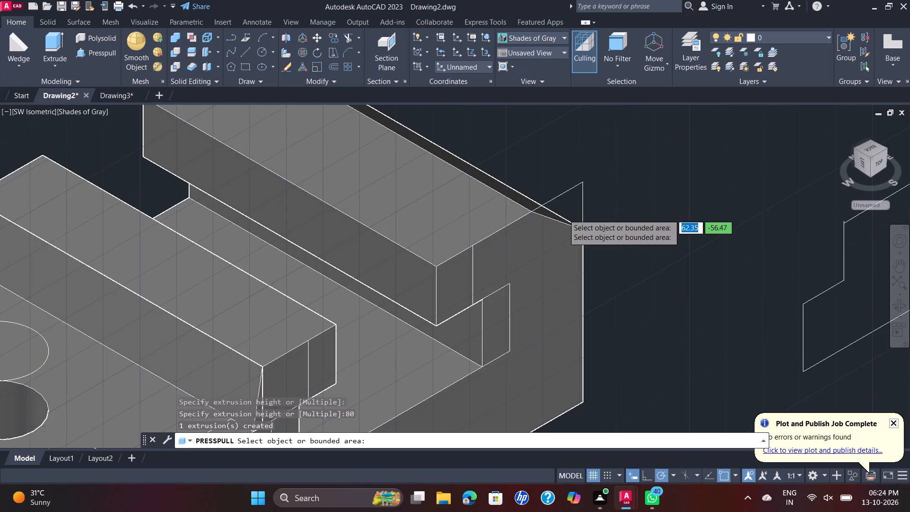
{"action": "scroll", "coordinate": [588, 196], "scroll_direction": "down", "scroll_amount": 1}
{"action": "scroll", "coordinate": [595, 199], "scroll_direction": "up", "scroll_amount": 1}
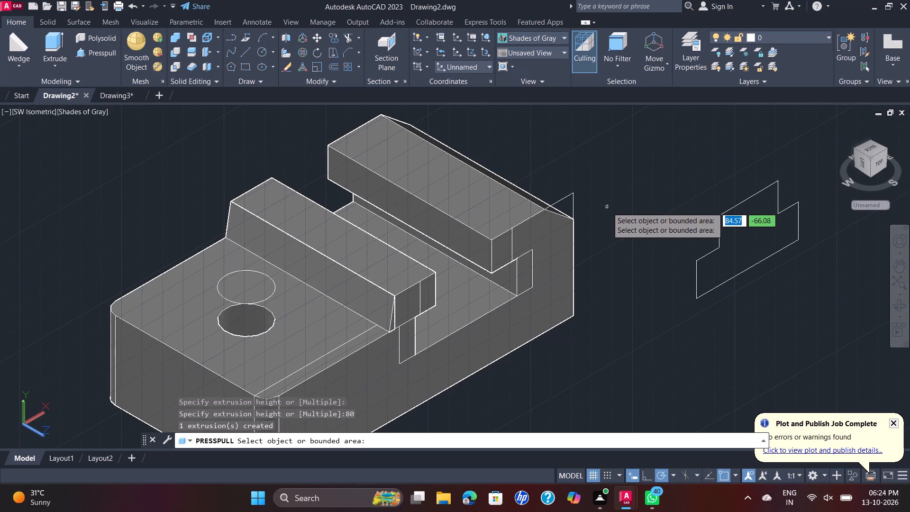
{"action": "key", "text": "Escape"}
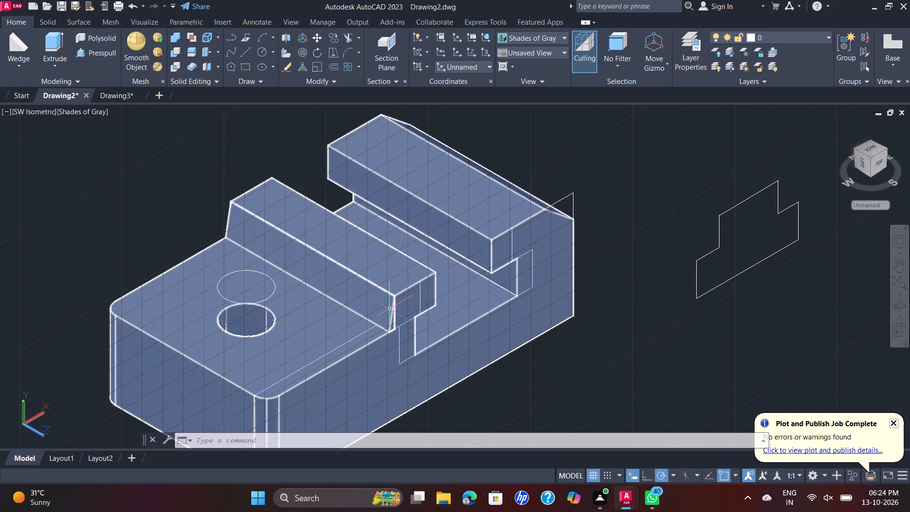
Erase the leftover chamfered profile polyline from the near face of the tall end.
{"action": "left_click", "coordinate": [562, 201]}
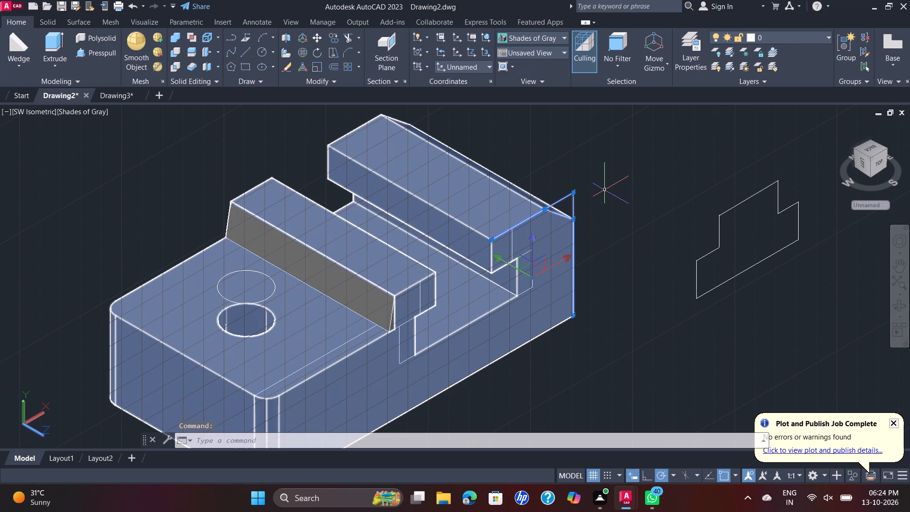
{"action": "key", "text": "Delete"}
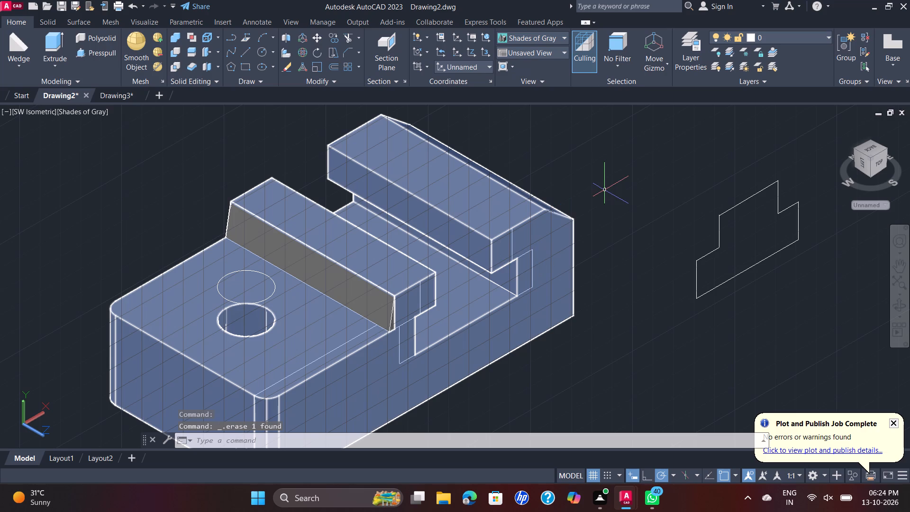
Draw a 20 mm line along the raised ridge's near top edge, continuing with a slanted line down to the block's lower top edge.
{"action": "scroll", "coordinate": [454, 128], "scroll_direction": "down", "scroll_amount": 1}
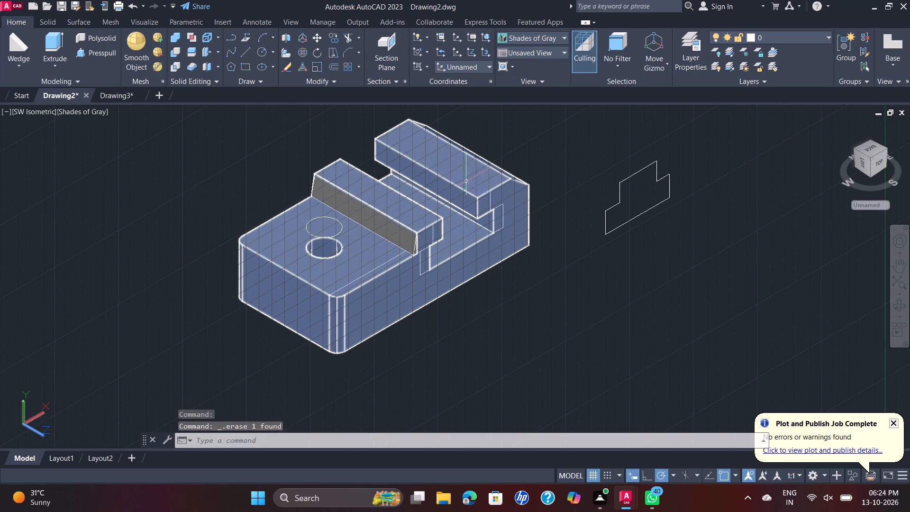
{"action": "scroll", "coordinate": [442, 218], "scroll_direction": "up", "scroll_amount": 2}
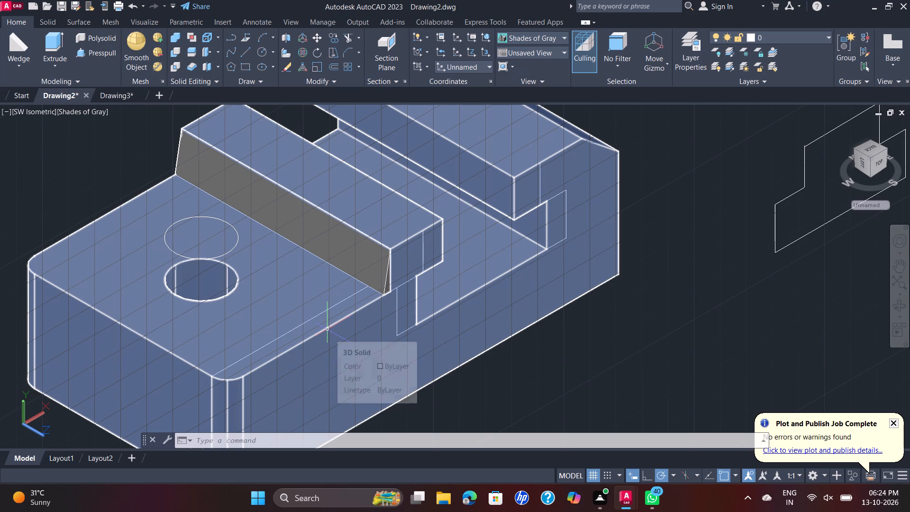
{"action": "scroll", "coordinate": [325, 327], "scroll_direction": "down", "scroll_amount": 2}
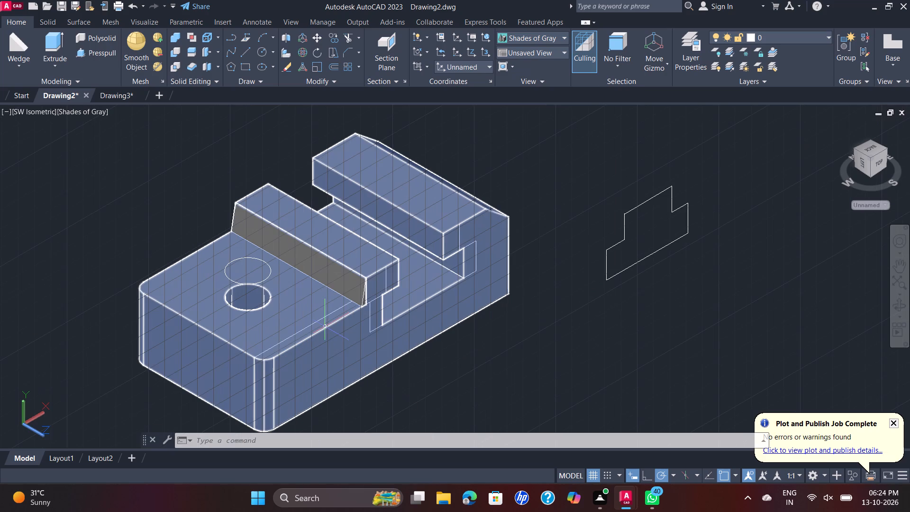
{"action": "middle_click_drag", "start_coordinate": [325, 327], "coordinate": [348, 301]}
{"action": "scroll", "coordinate": [348, 301], "scroll_direction": "up", "scroll_amount": 1}
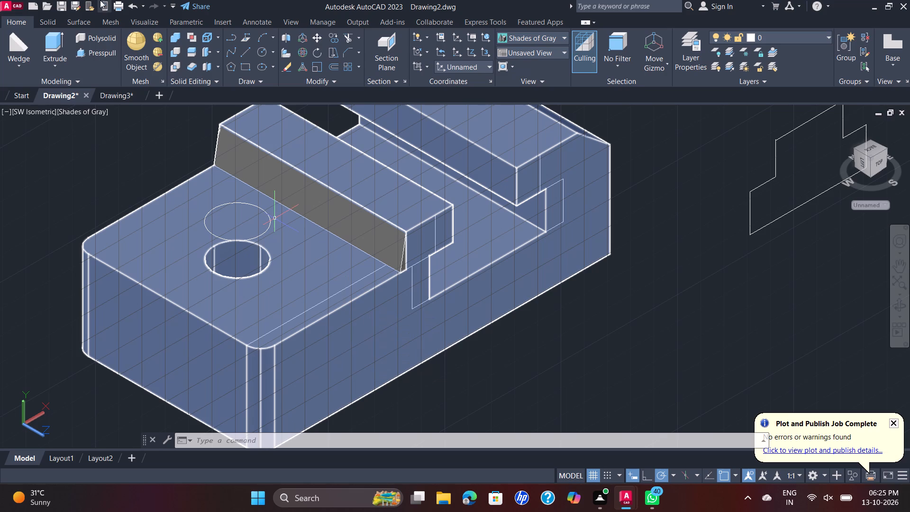
{"action": "left_click", "coordinate": [247, 54]}
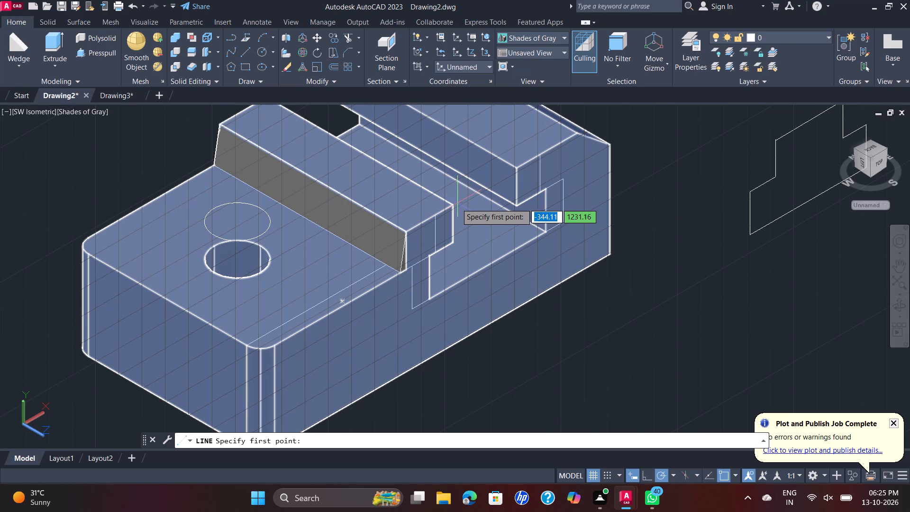
{"action": "left_click", "coordinate": [451, 206]}
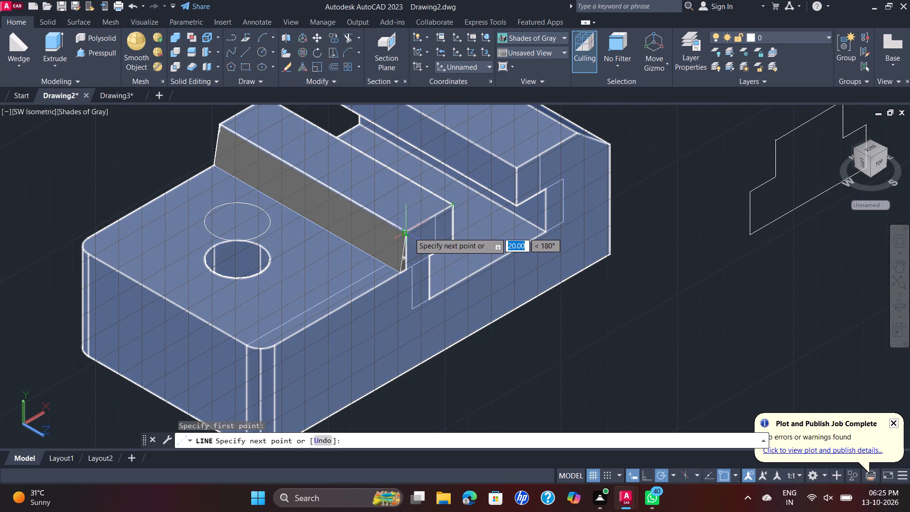
{"action": "left_click", "coordinate": [409, 232]}
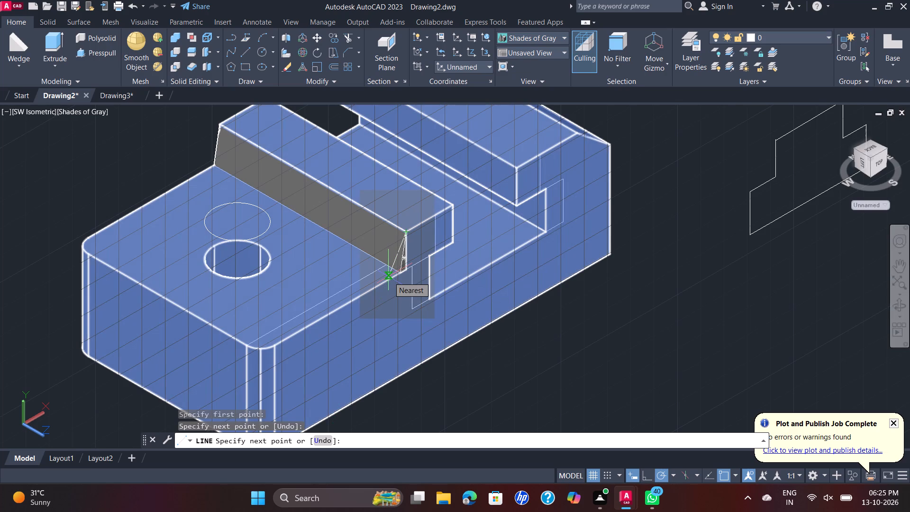
{"action": "left_click", "coordinate": [389, 277]}
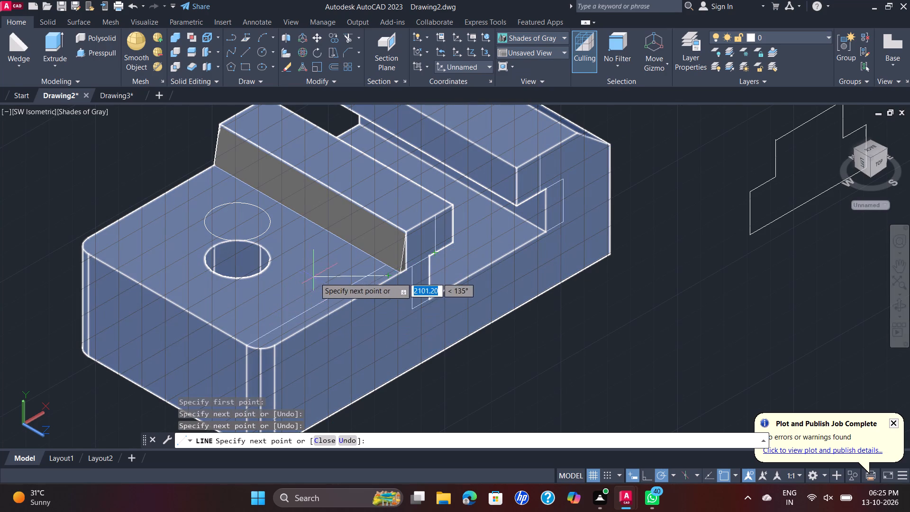
{"action": "key", "text": "Escape"}
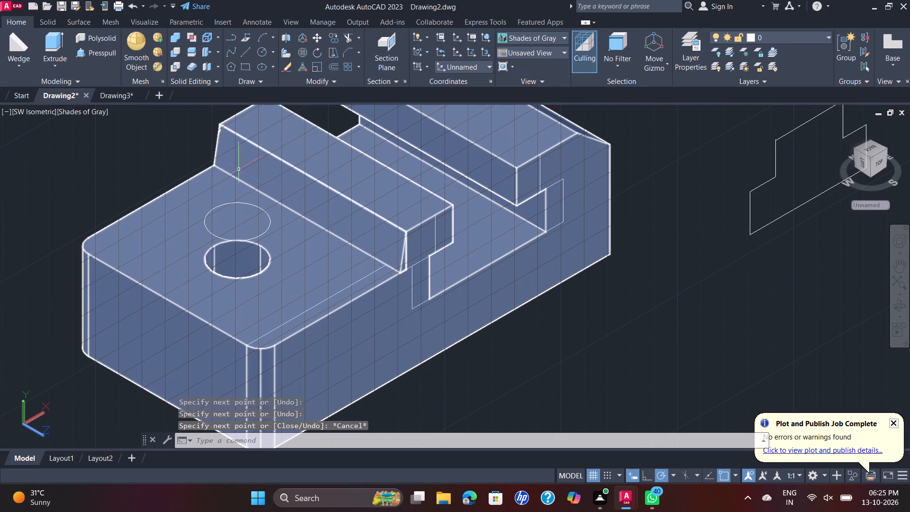
Switch the visual style to 2D Wireframe.
{"action": "left_click", "coordinate": [69, 115]}
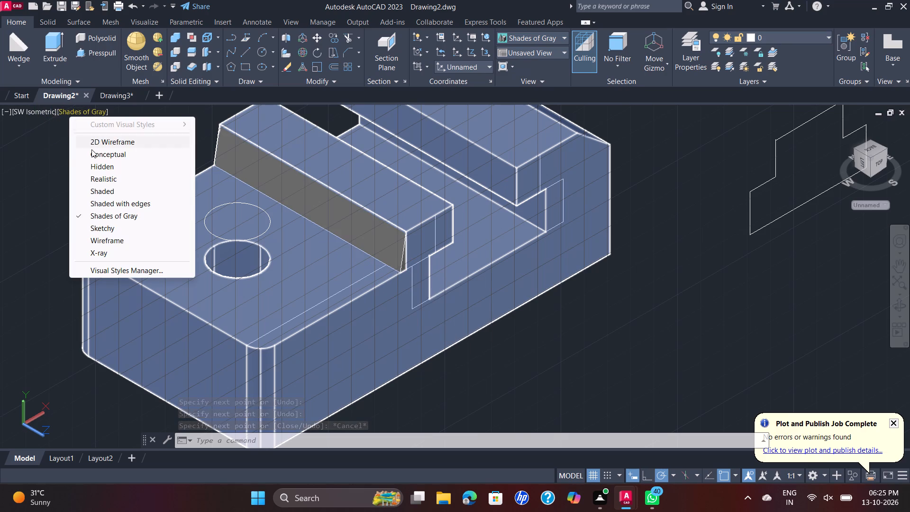
{"action": "left_click", "coordinate": [108, 137]}
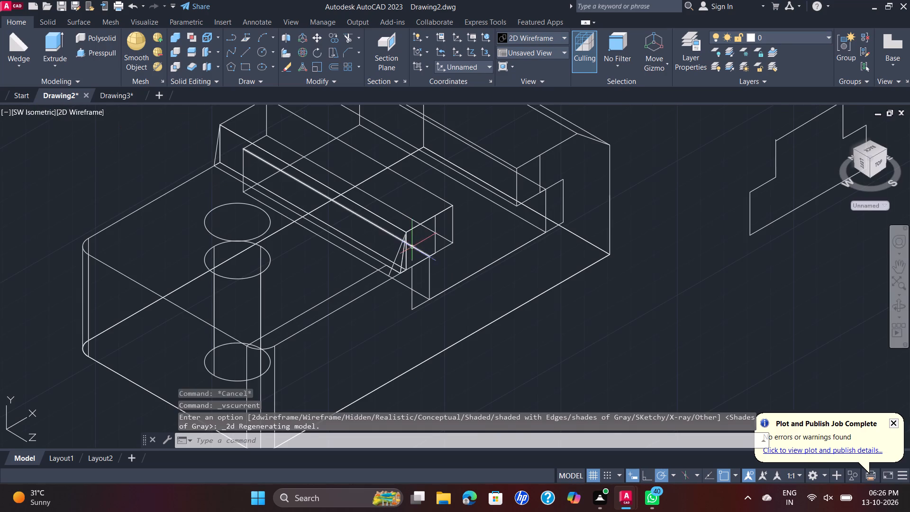
Erase the misplaced slanted line running down from the ridge's near top corner.
{"action": "scroll", "coordinate": [410, 248], "scroll_direction": "up", "scroll_amount": 3}
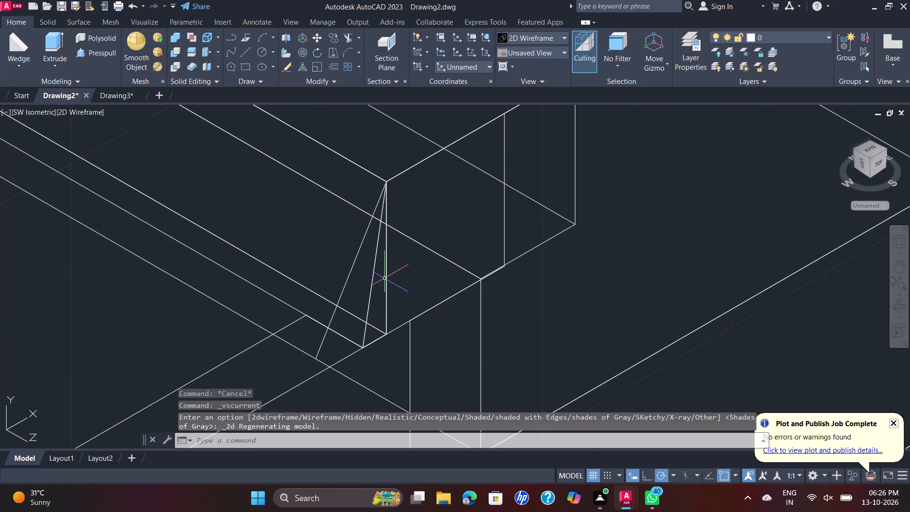
{"action": "left_click", "coordinate": [337, 306]}
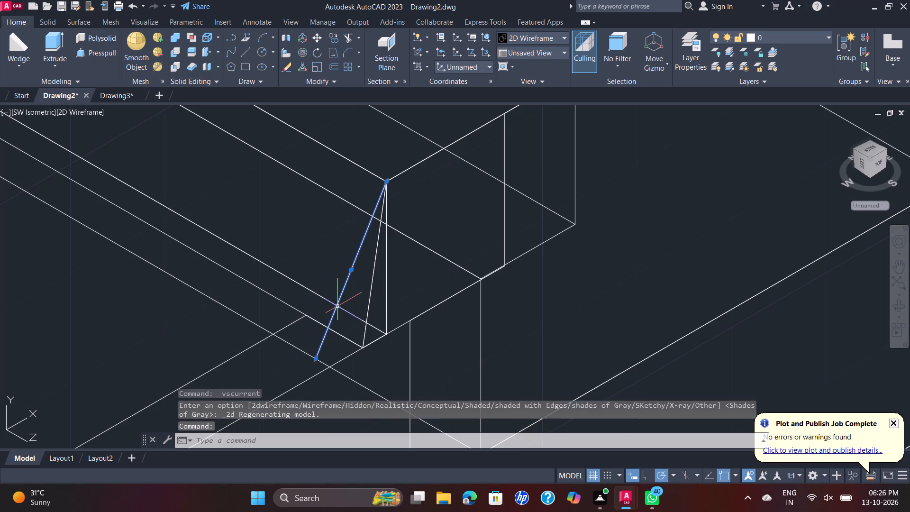
{"action": "scroll", "coordinate": [337, 306], "scroll_direction": "down", "scroll_amount": 1}
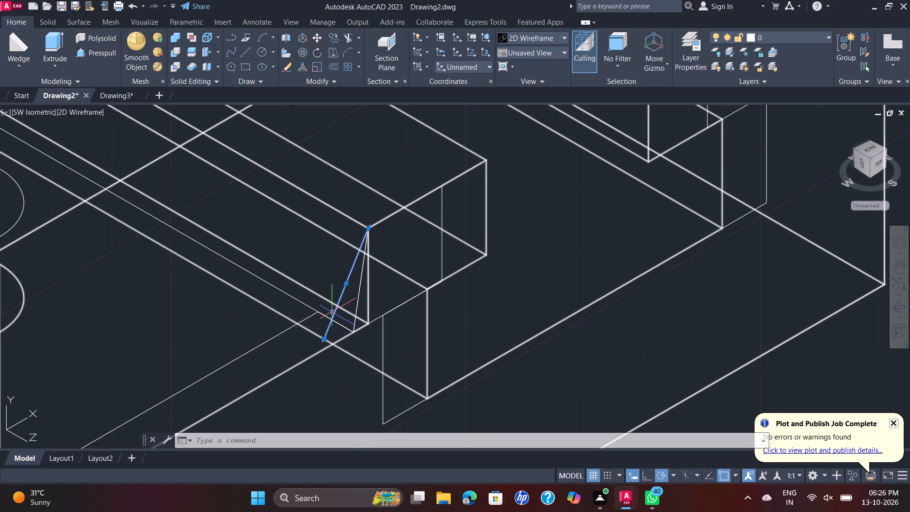
{"action": "key", "text": "Print"}
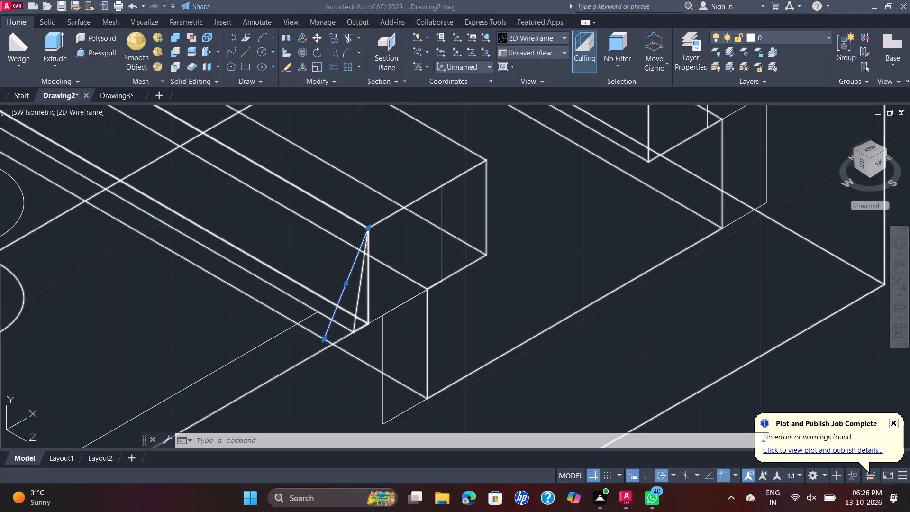
{"action": "key", "text": "Print"}
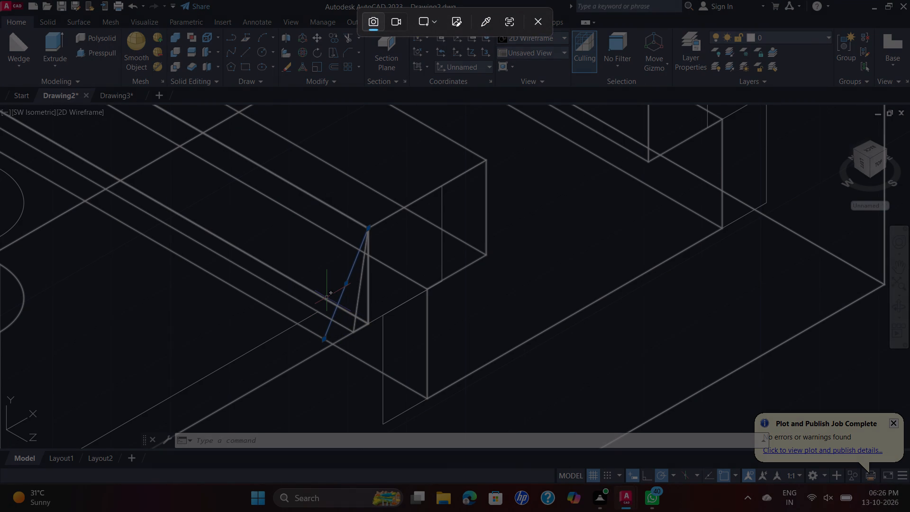
{"action": "key", "text": "Delete"}
{"action": "key", "text": "space"}
{"action": "key", "text": "Escape"}
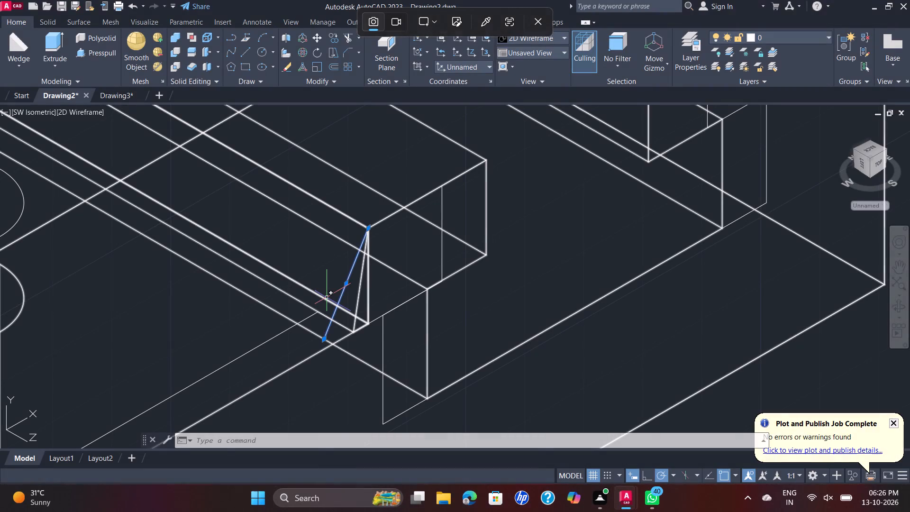
{"action": "key", "text": "Delete"}
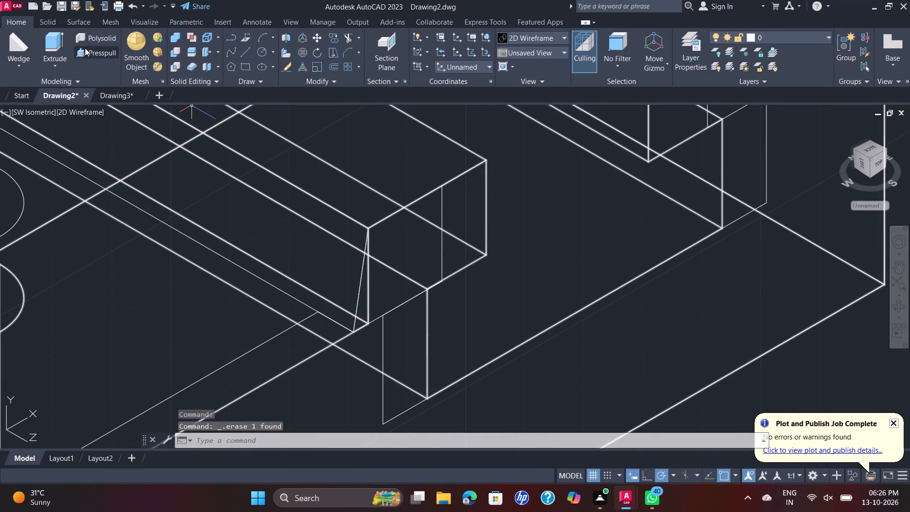
Draw a slanted line from the ridge's near top corner to the block's near top edge, continuing back to the ridge's near bottom corner.
{"action": "left_click", "coordinate": [246, 54]}
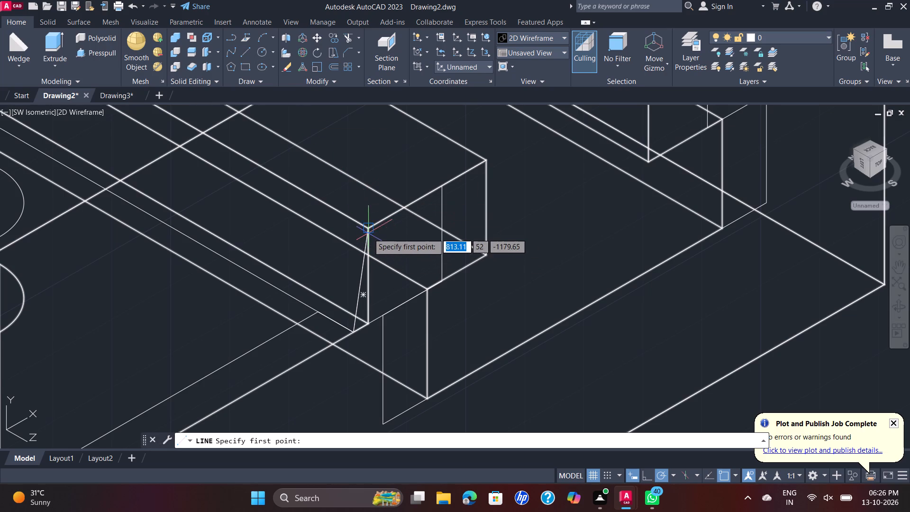
{"action": "left_click", "coordinate": [369, 230]}
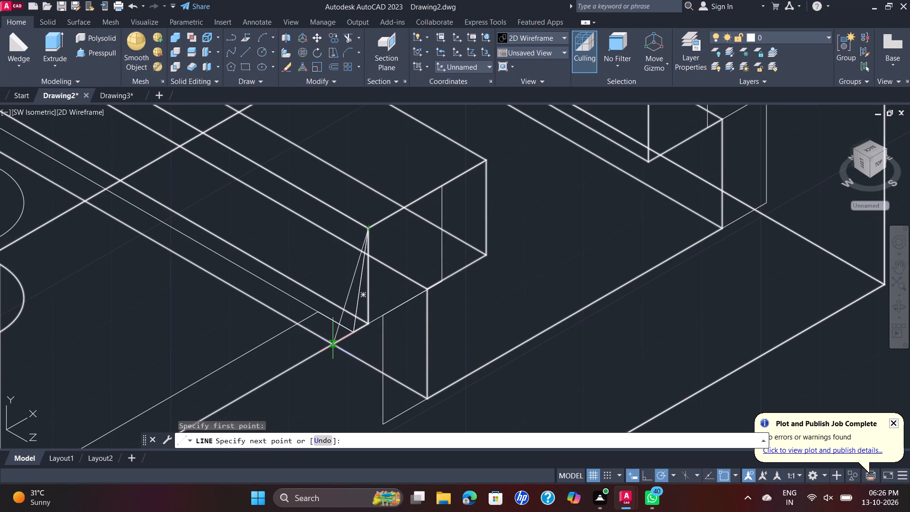
{"action": "left_click", "coordinate": [333, 345]}
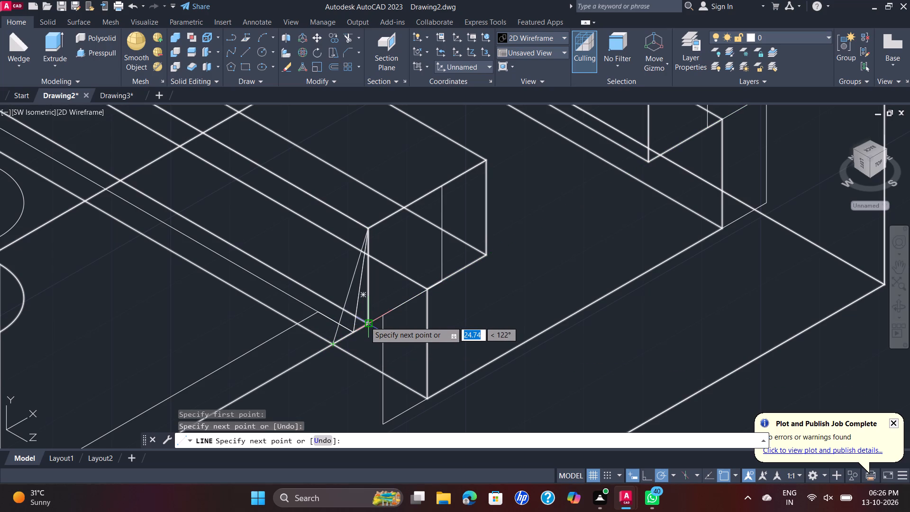
{"action": "left_click", "coordinate": [365, 321]}
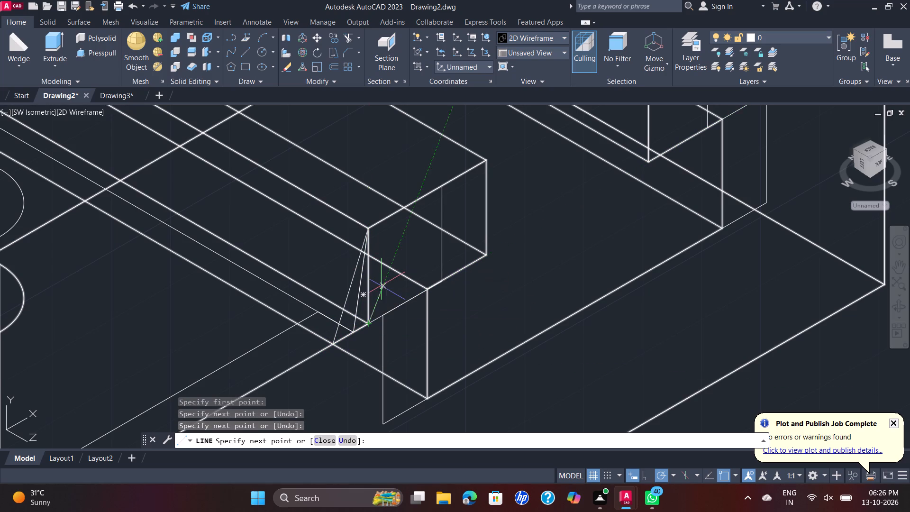
{"action": "key", "text": "Escape"}
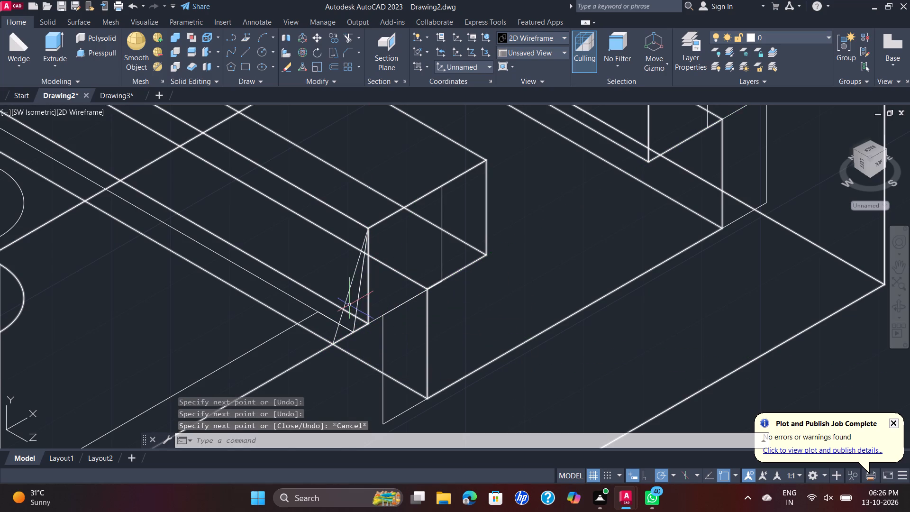
Erase the narrow wedge solid along the ridge's side, its leftover triangular profile and the short line beside it.
{"action": "left_click", "coordinate": [356, 309]}
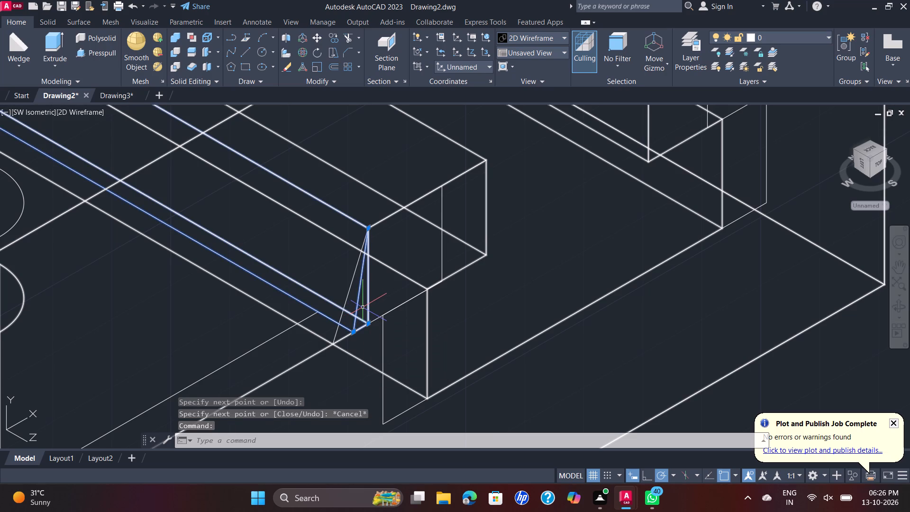
{"action": "key", "text": "Delete"}
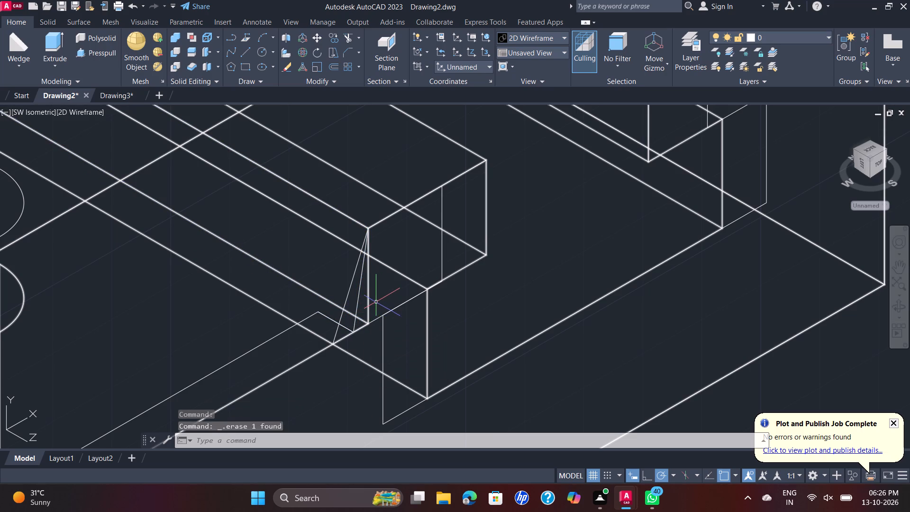
{"action": "scroll", "coordinate": [376, 302], "scroll_direction": "down", "scroll_amount": 2}
{"action": "scroll", "coordinate": [365, 301], "scroll_direction": "up", "scroll_amount": 3}
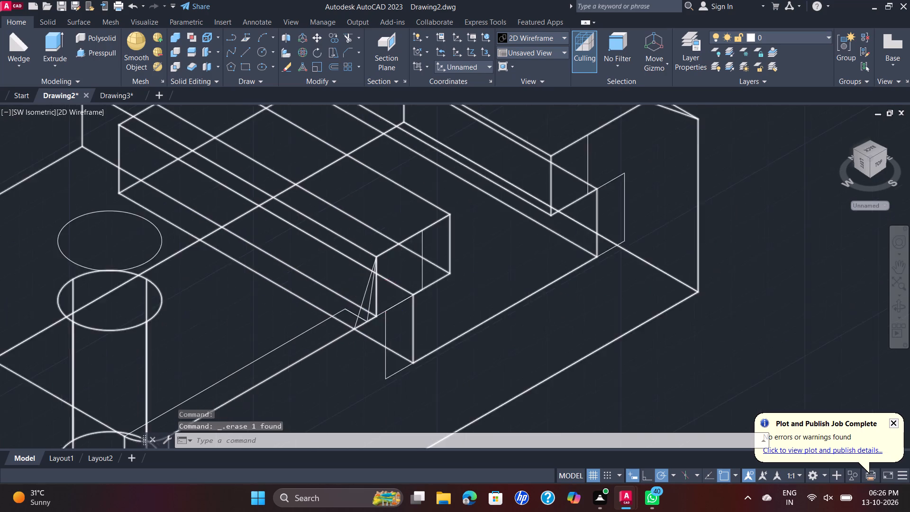
{"action": "left_click", "coordinate": [370, 307]}
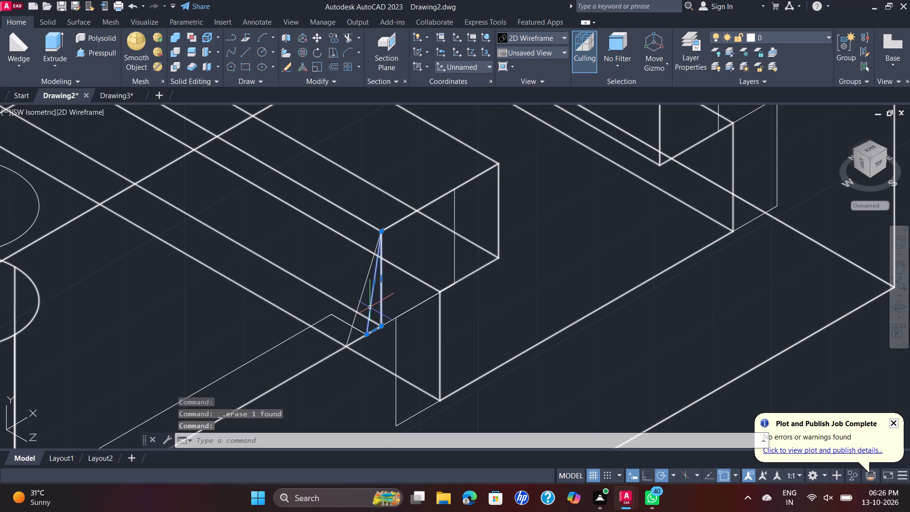
{"action": "left_click", "coordinate": [339, 320]}
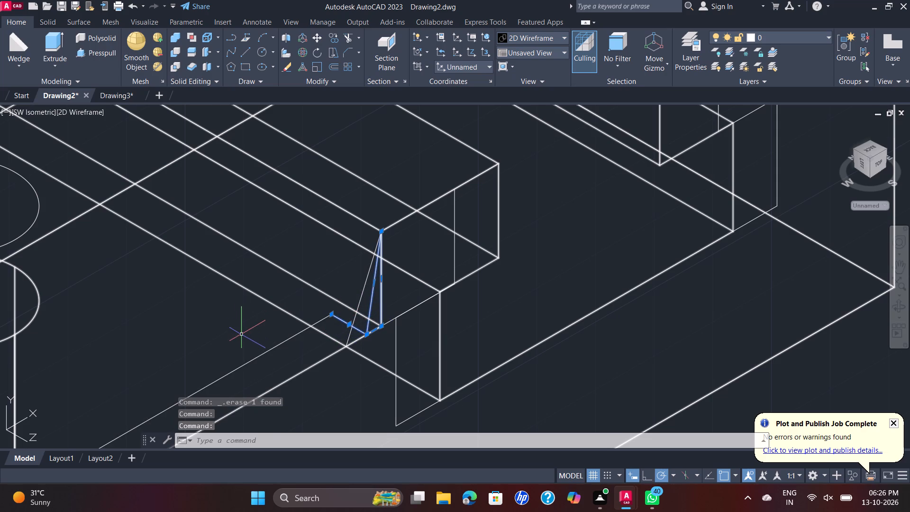
{"action": "scroll", "coordinate": [242, 334], "scroll_direction": "down", "scroll_amount": 1}
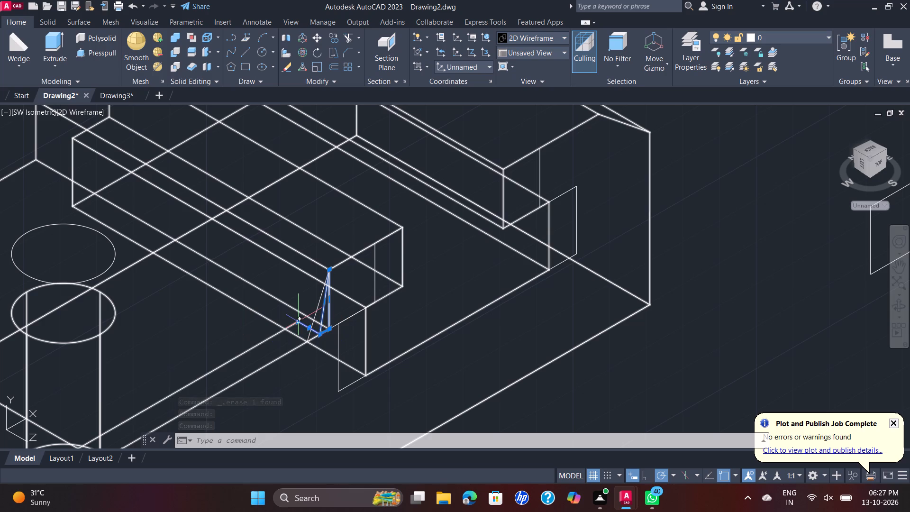
{"action": "scroll", "coordinate": [295, 322], "scroll_direction": "up", "scroll_amount": 2}
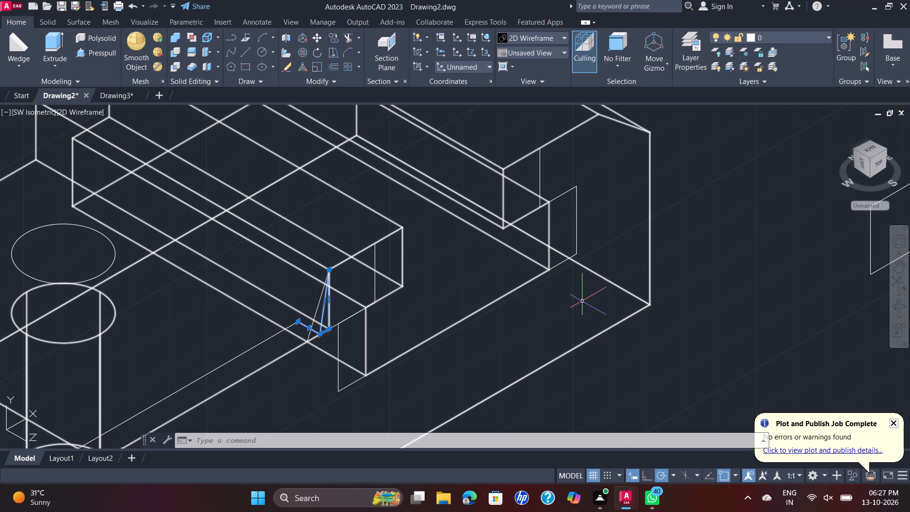
{"action": "key", "text": "Delete"}
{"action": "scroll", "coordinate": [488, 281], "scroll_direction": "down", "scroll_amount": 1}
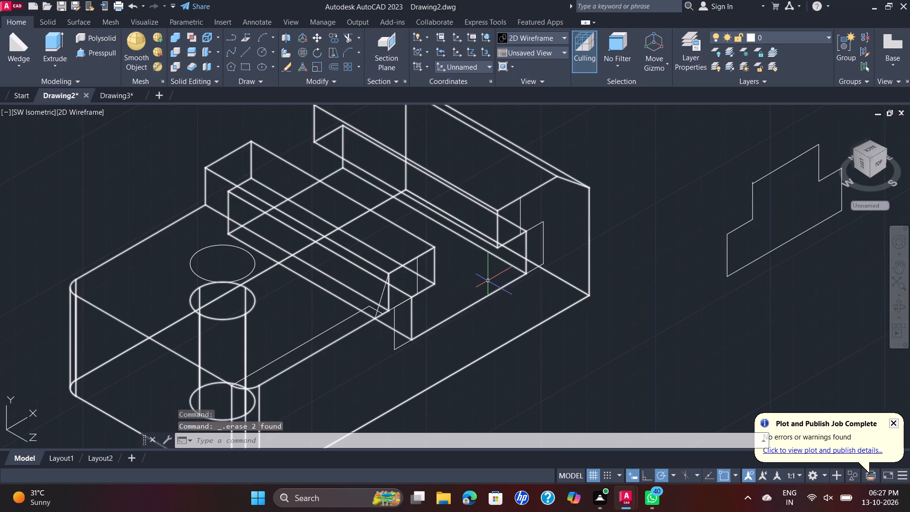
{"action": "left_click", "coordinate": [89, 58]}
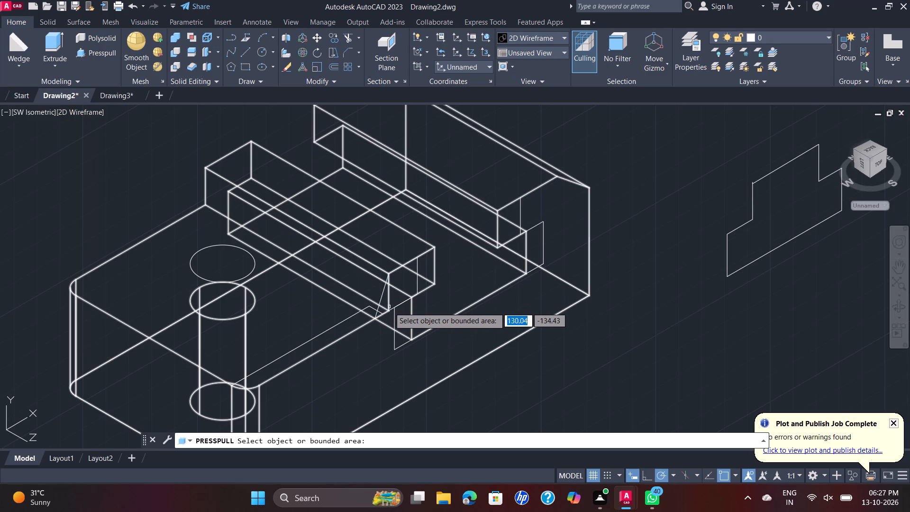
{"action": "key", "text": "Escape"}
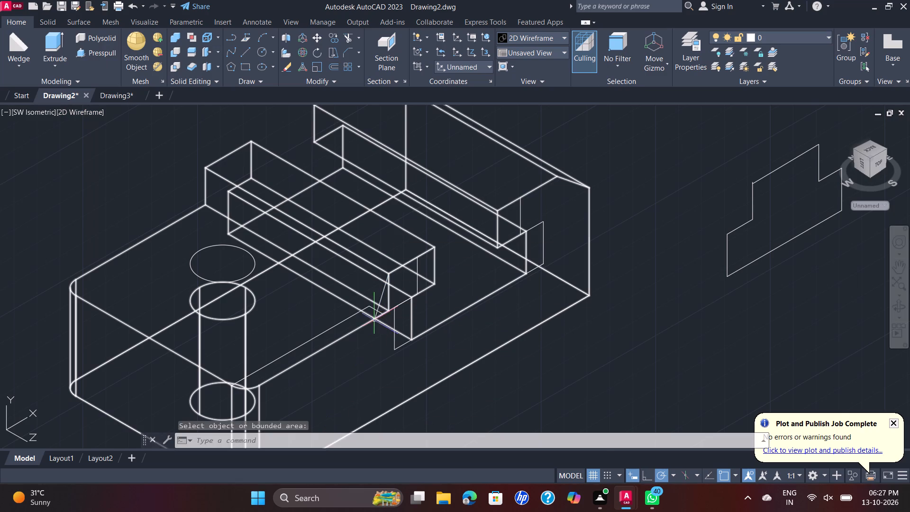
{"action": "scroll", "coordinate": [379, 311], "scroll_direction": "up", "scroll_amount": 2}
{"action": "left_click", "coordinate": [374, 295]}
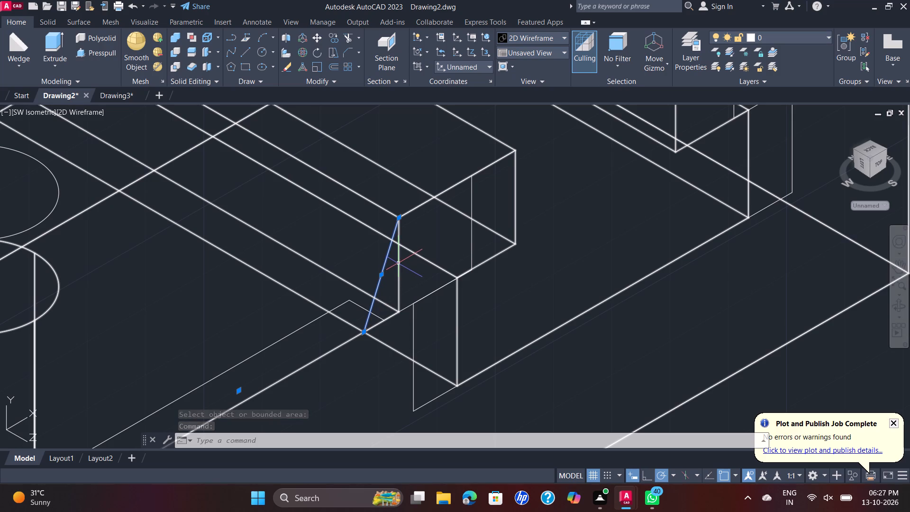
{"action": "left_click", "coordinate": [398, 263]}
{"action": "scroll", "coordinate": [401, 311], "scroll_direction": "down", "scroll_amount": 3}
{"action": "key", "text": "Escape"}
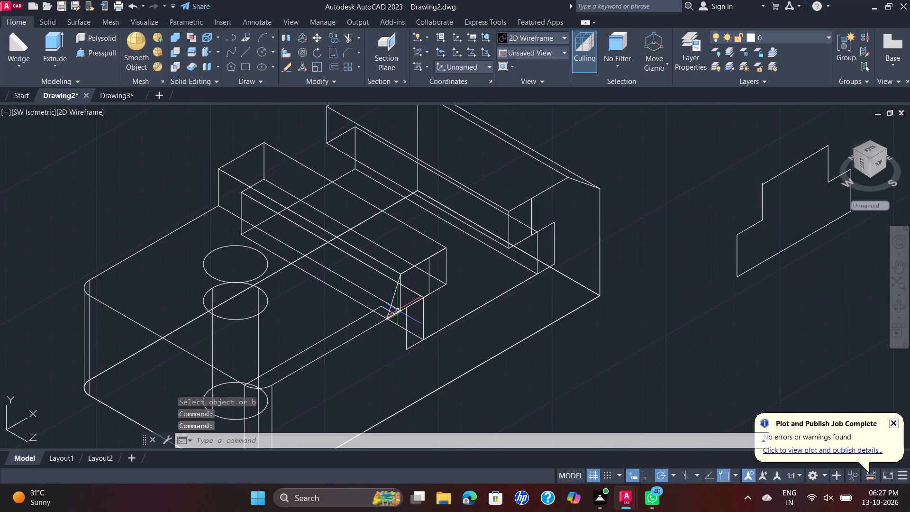
Draw lines from the ridge's near top corner down its vertical edge and along the block's top edge to the slanted line's lower end.
{"action": "scroll", "coordinate": [396, 315], "scroll_direction": "up", "scroll_amount": 1}
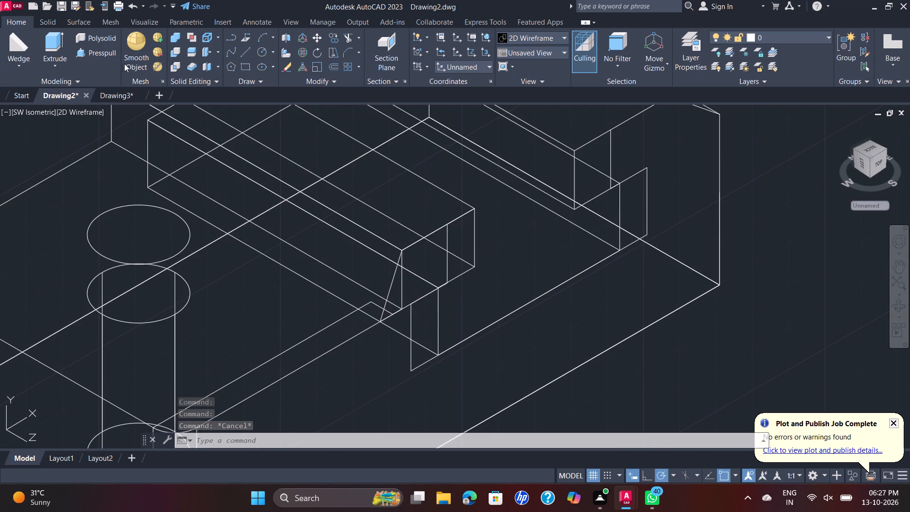
{"action": "left_click", "coordinate": [248, 53]}
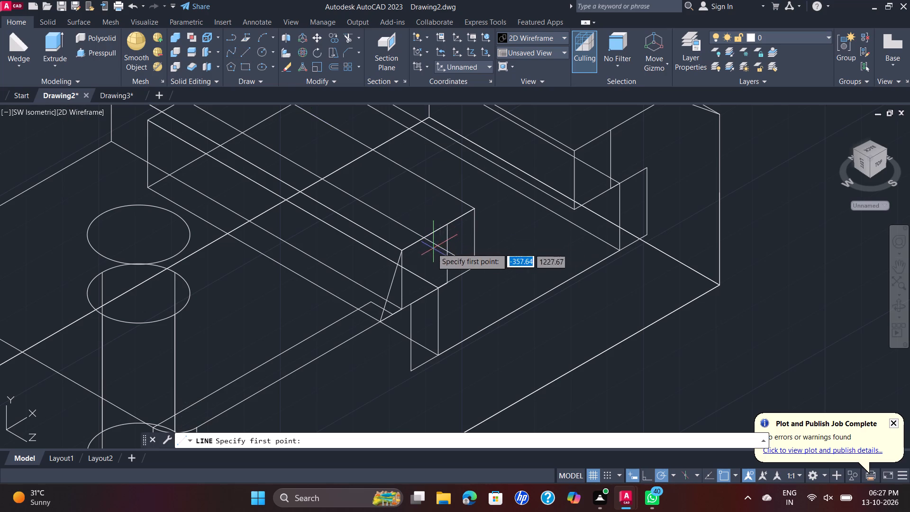
{"action": "scroll", "coordinate": [420, 249], "scroll_direction": "up", "scroll_amount": 2}
{"action": "left_click", "coordinate": [369, 257]}
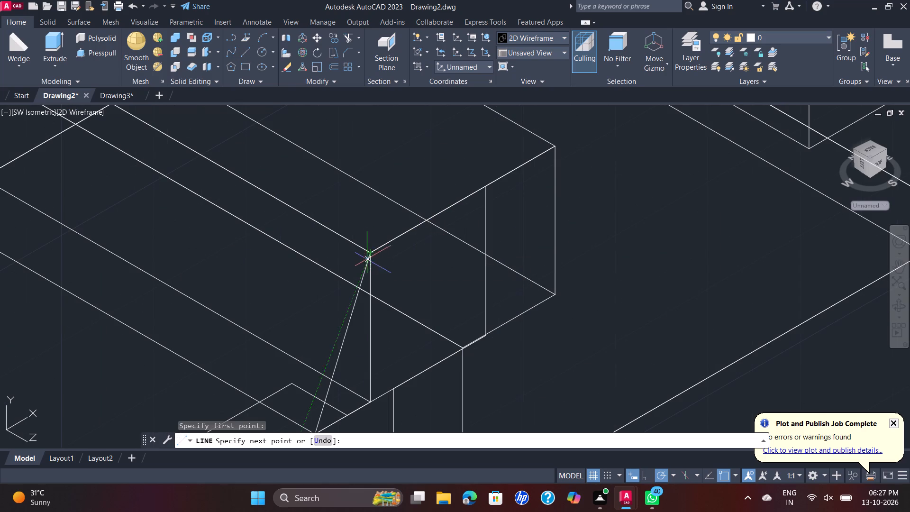
{"action": "left_click", "coordinate": [368, 404]}
{"action": "scroll", "coordinate": [362, 384], "scroll_direction": "down", "scroll_amount": 2}
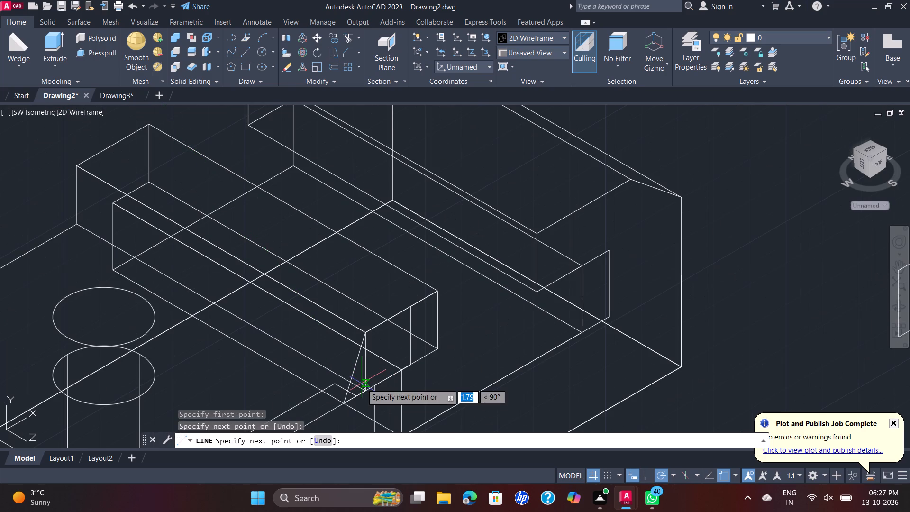
{"action": "left_click", "coordinate": [346, 402]}
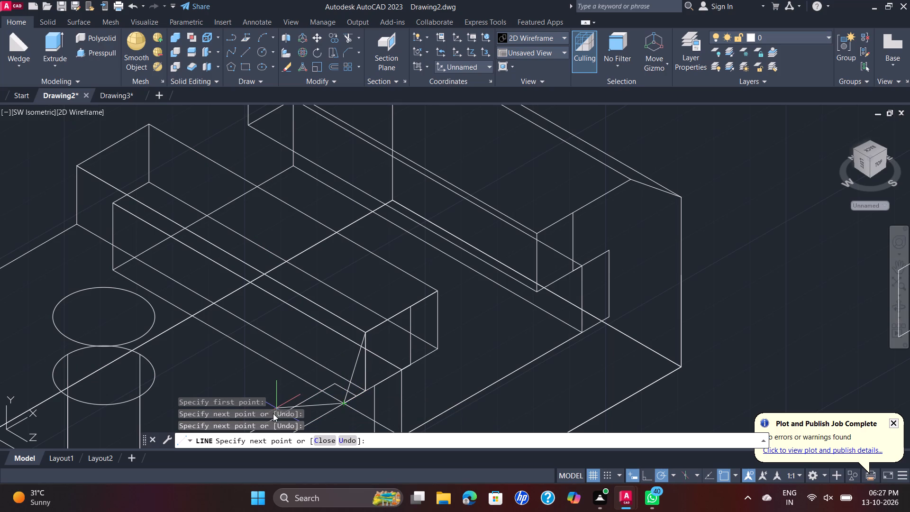
{"action": "key", "text": "Escape"}
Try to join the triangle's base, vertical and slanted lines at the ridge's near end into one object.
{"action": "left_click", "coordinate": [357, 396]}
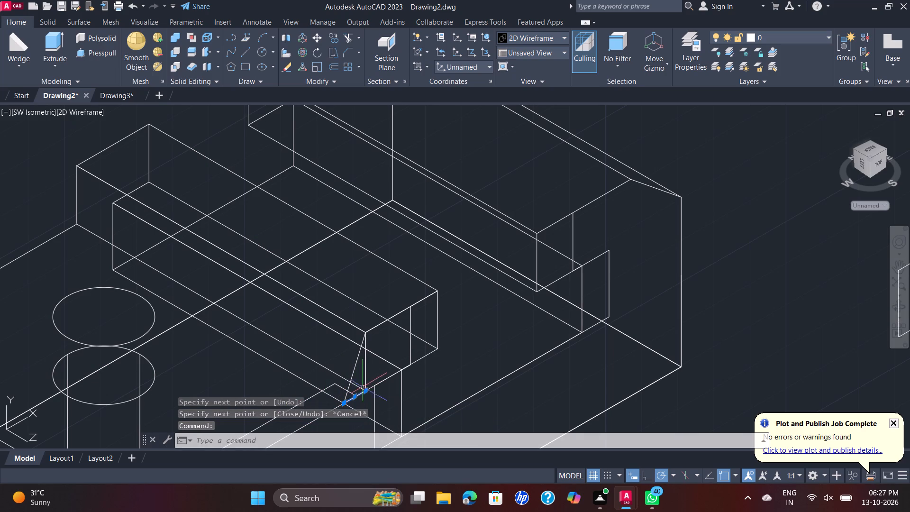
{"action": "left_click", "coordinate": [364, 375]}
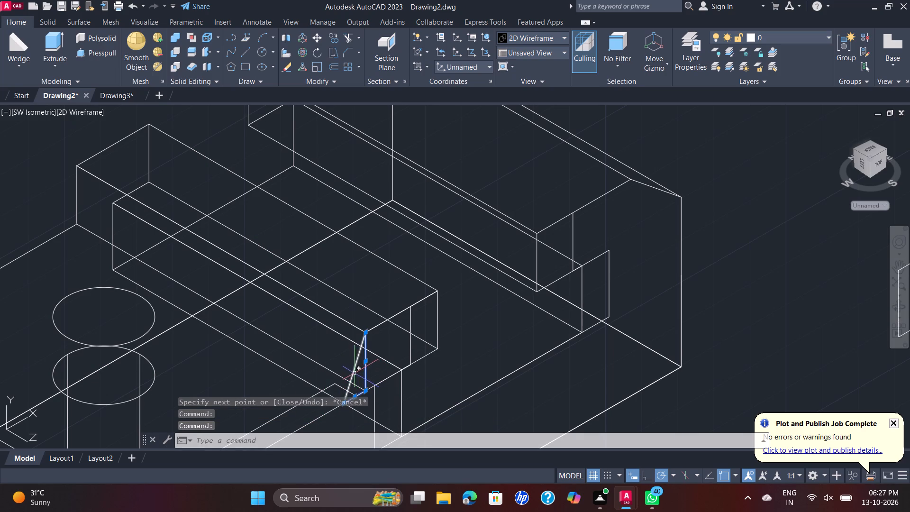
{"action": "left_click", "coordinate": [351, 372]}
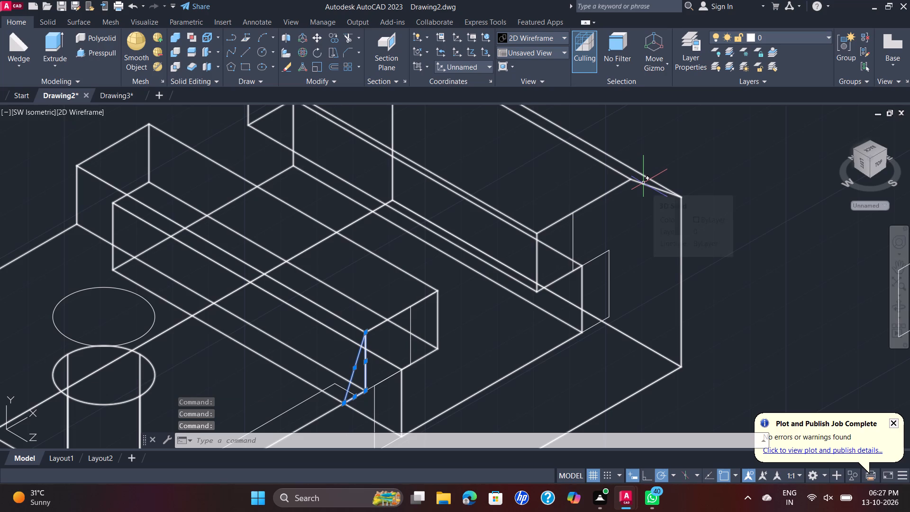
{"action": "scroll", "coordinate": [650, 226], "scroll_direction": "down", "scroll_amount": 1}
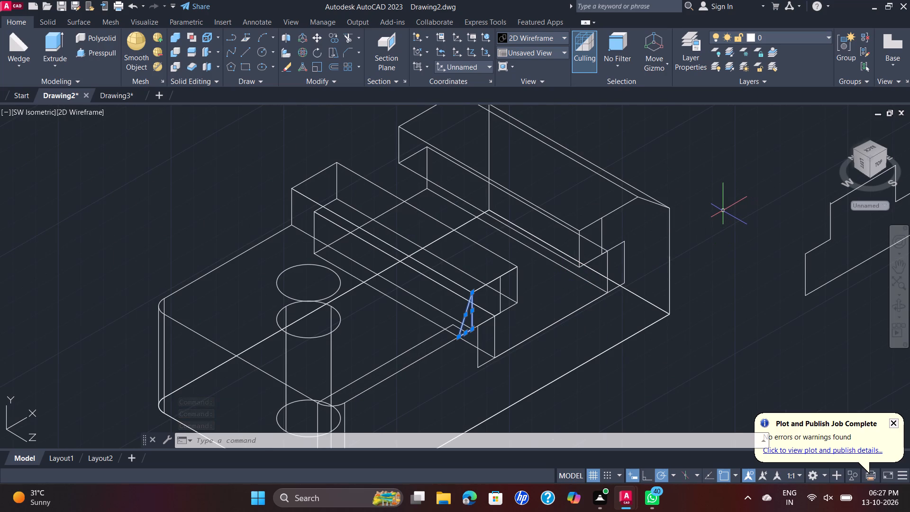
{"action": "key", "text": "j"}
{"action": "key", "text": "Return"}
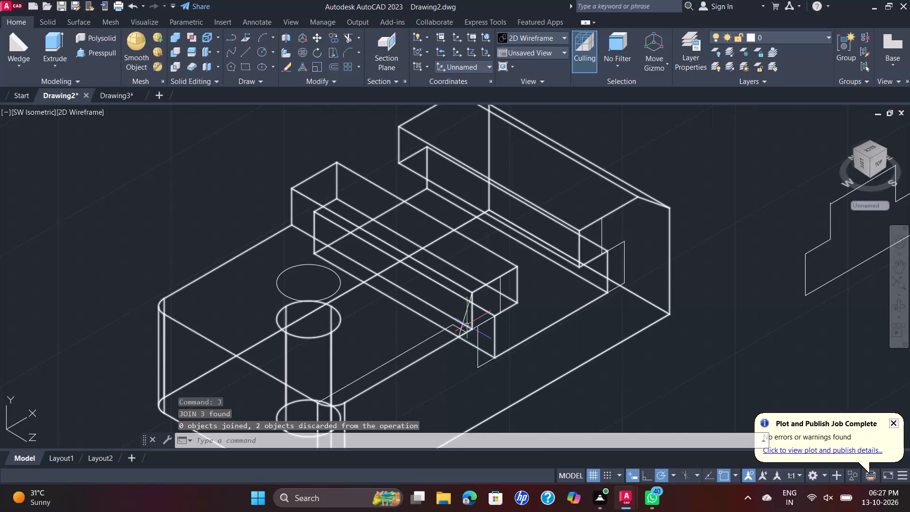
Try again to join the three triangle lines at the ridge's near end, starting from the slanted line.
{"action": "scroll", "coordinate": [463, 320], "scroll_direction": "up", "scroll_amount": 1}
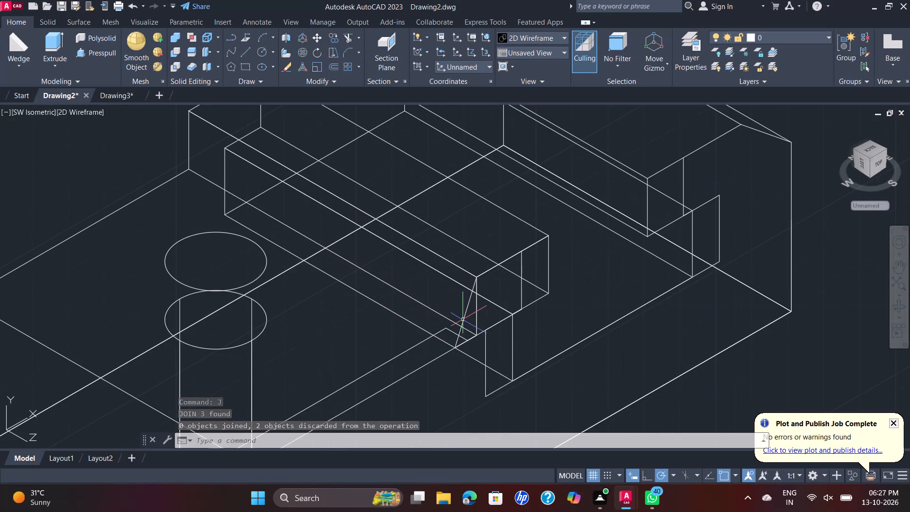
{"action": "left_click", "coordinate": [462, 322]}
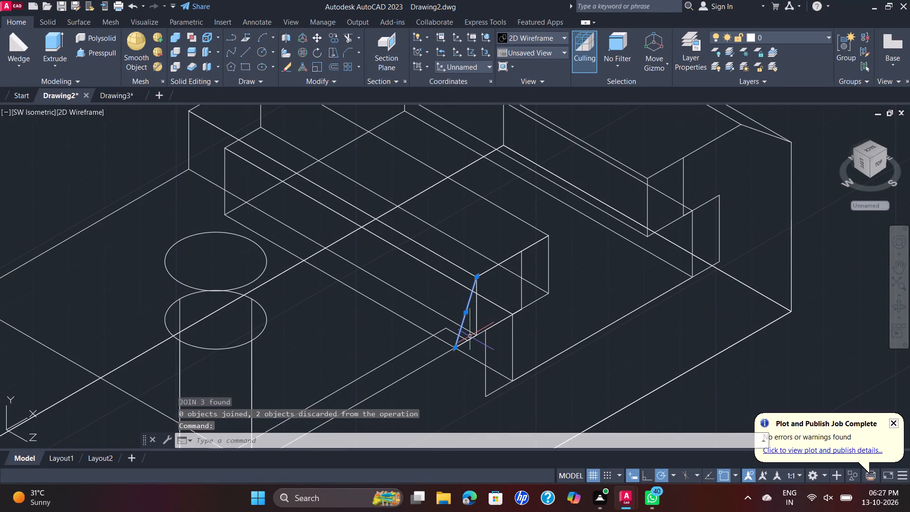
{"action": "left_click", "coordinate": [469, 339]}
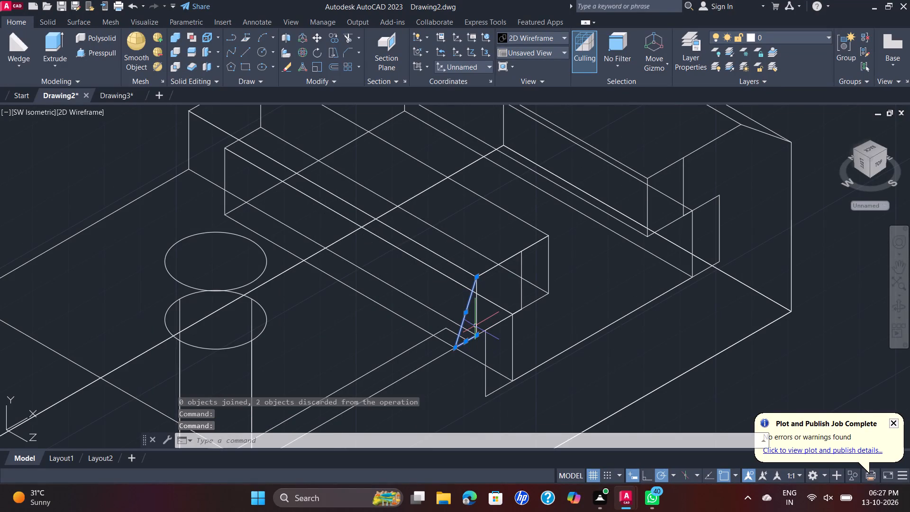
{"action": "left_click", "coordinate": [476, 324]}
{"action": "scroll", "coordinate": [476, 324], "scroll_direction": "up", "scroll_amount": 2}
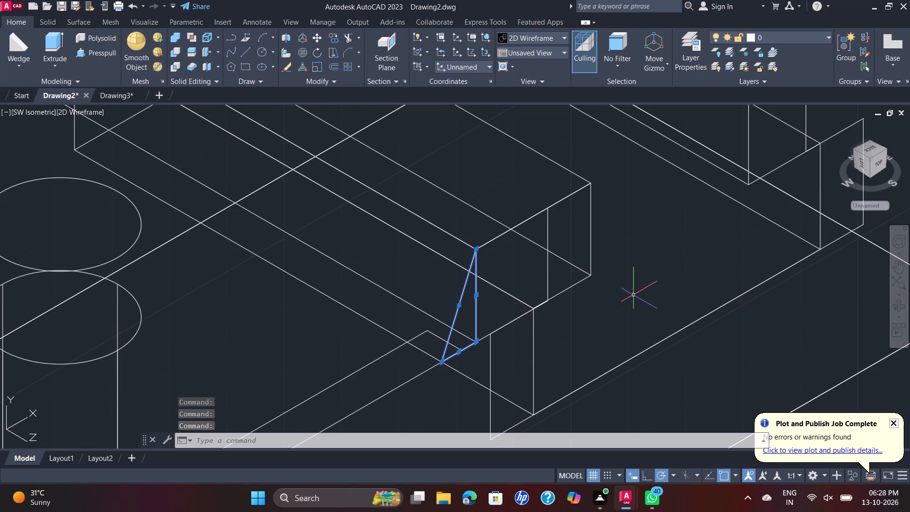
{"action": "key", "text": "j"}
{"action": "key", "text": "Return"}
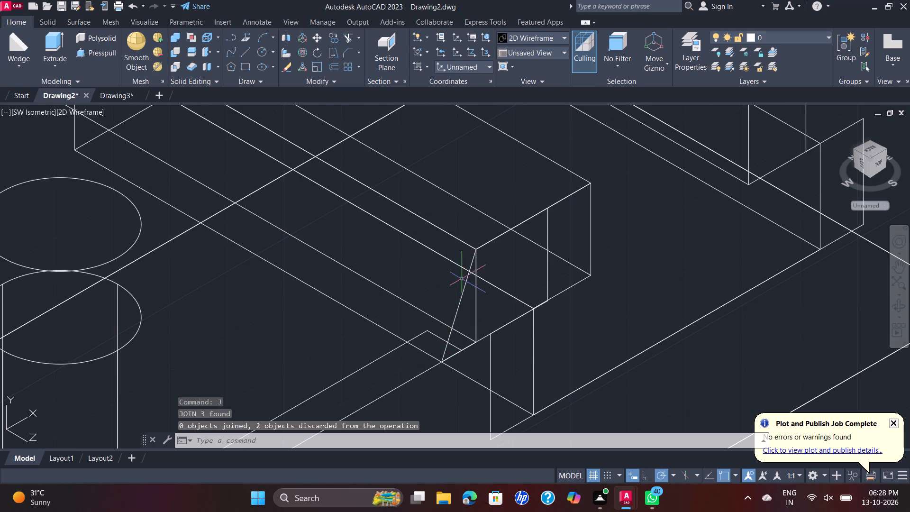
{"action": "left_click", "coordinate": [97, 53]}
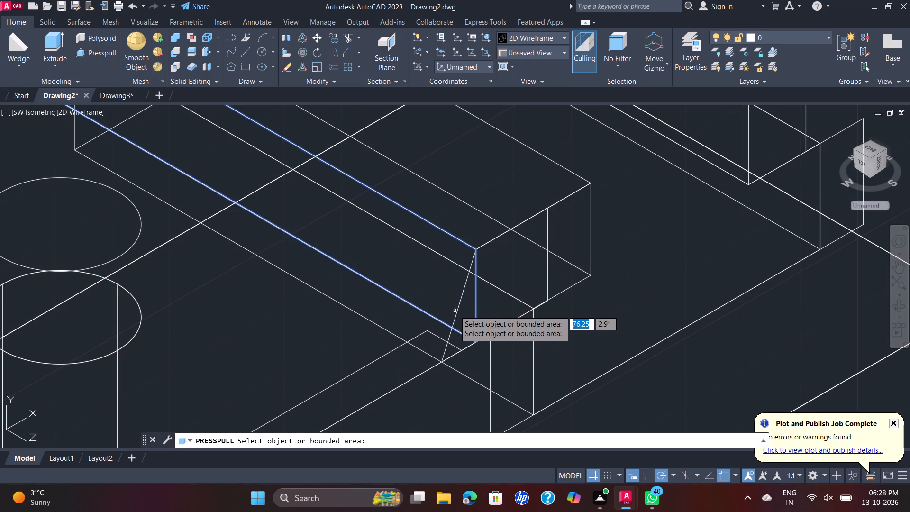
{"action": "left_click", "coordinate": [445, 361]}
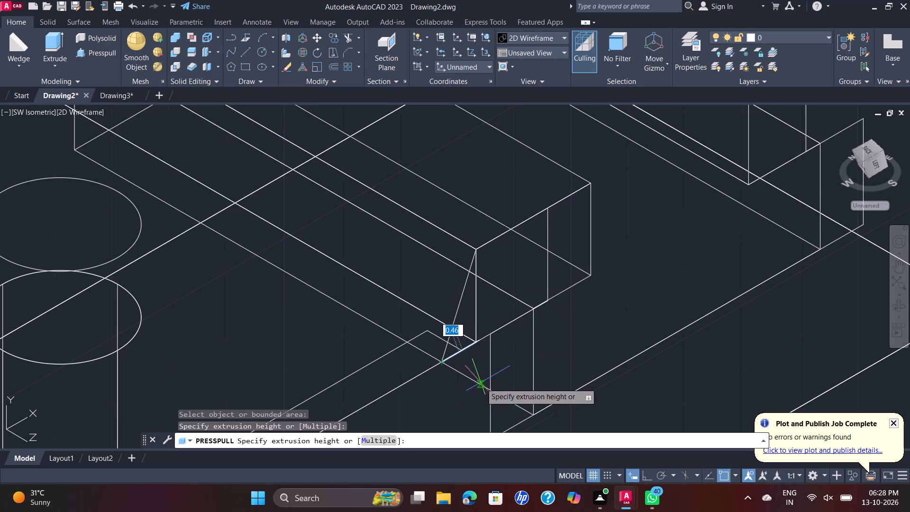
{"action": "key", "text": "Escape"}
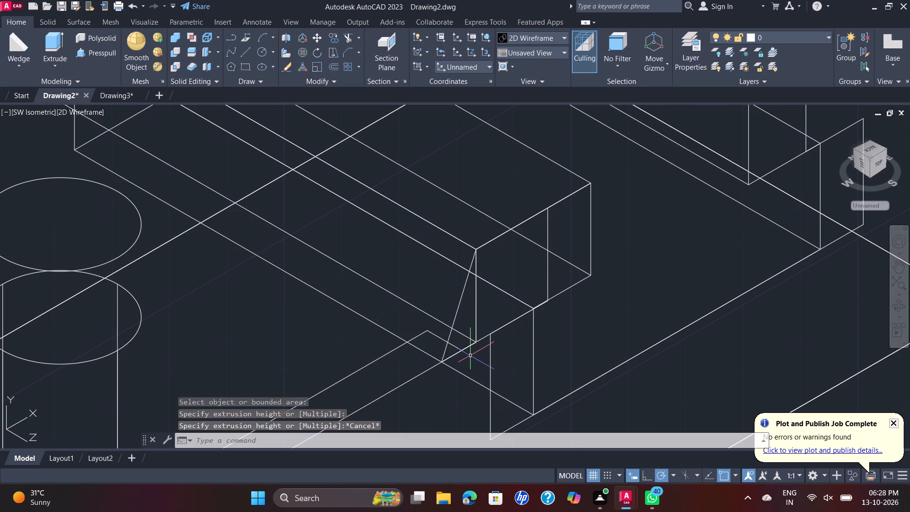
Copy the triangle's three lines from the ridge's near top corner to the empty space beside the block's near corner.
{"action": "scroll", "coordinate": [469, 355], "scroll_direction": "up", "scroll_amount": 3}
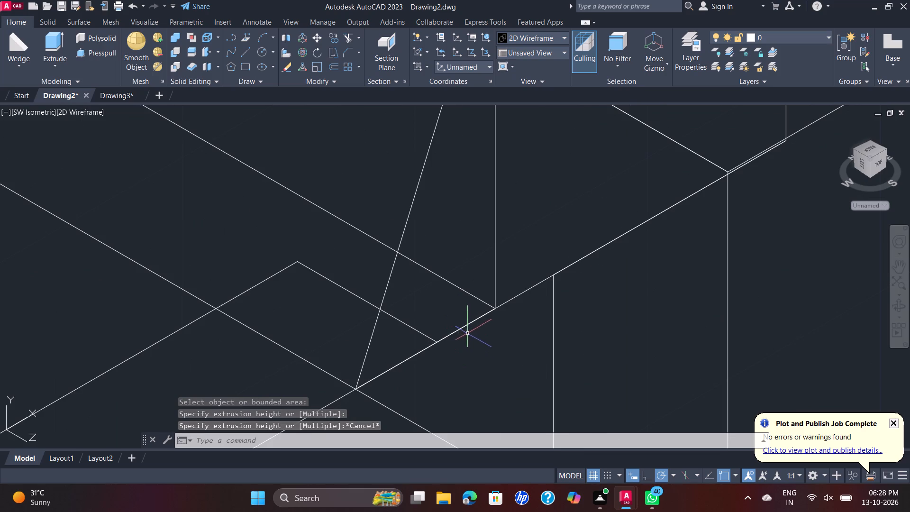
{"action": "left_click", "coordinate": [465, 325]}
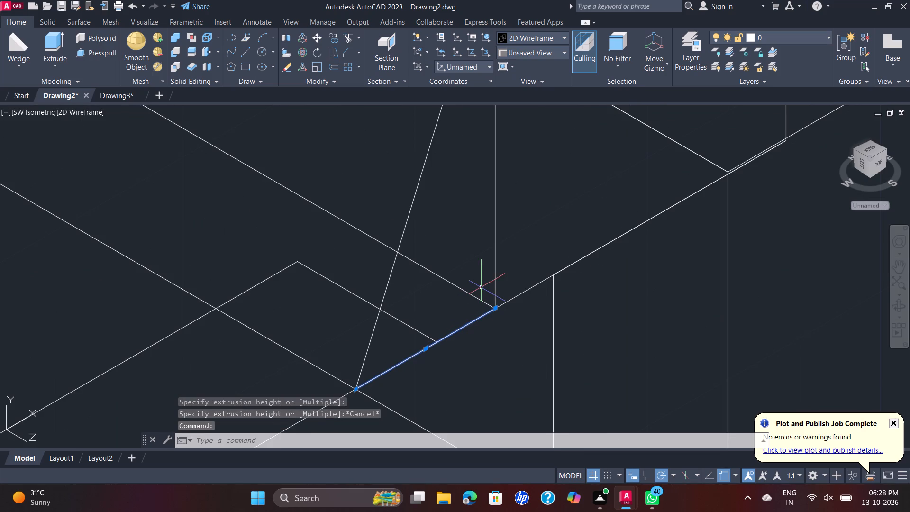
{"action": "left_click", "coordinate": [495, 265]}
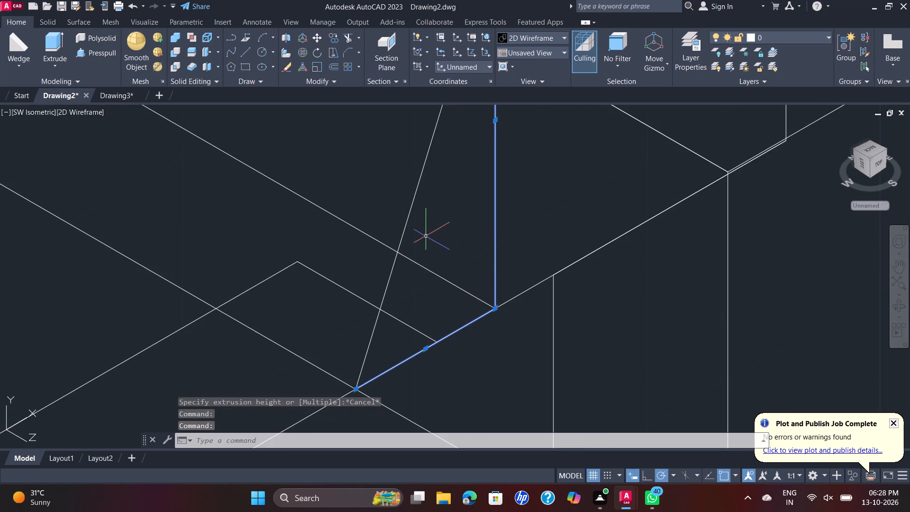
{"action": "left_click", "coordinate": [408, 223]}
{"action": "scroll", "coordinate": [408, 222], "scroll_direction": "down", "scroll_amount": 4}
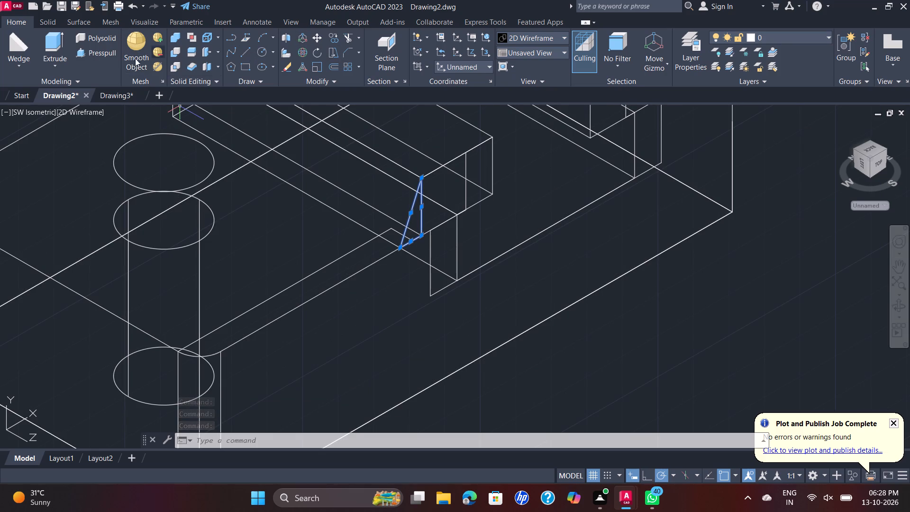
{"action": "left_click", "coordinate": [334, 37]}
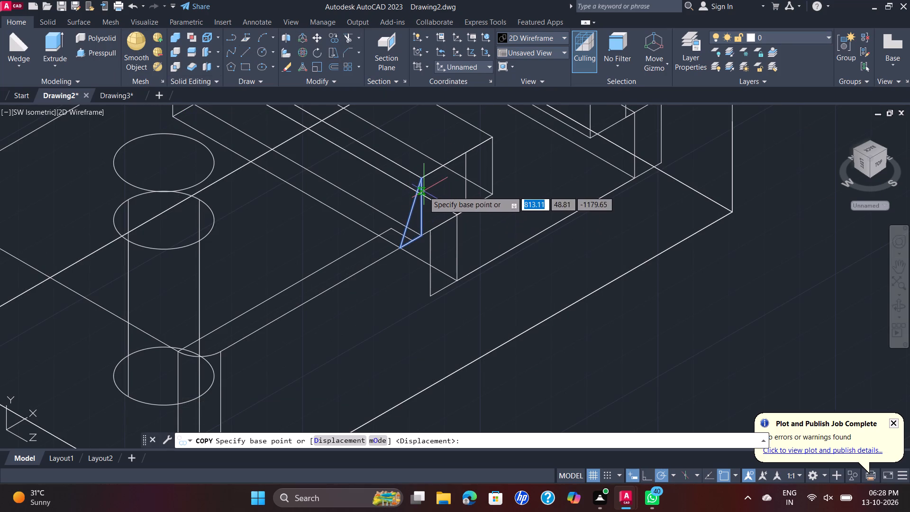
{"action": "left_click", "coordinate": [419, 179]}
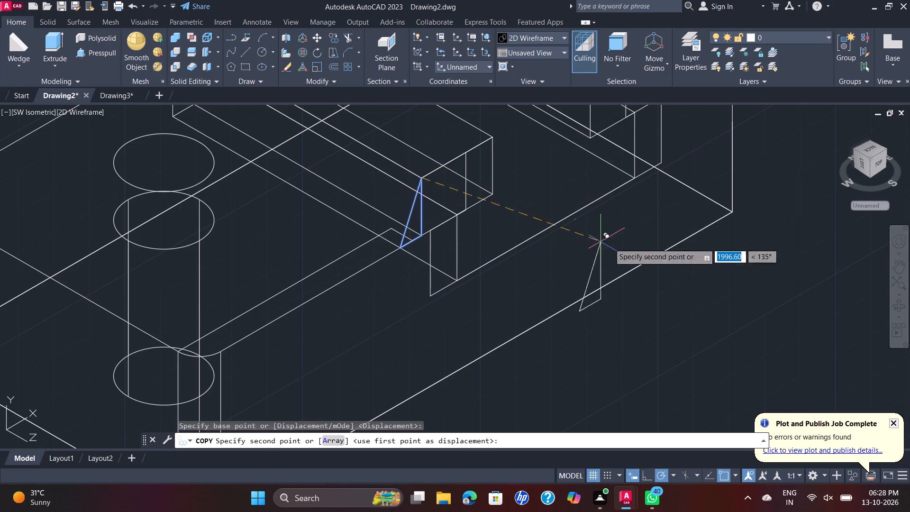
{"action": "left_click", "coordinate": [724, 275]}
{"action": "scroll", "coordinate": [730, 285], "scroll_direction": "up", "scroll_amount": 4}
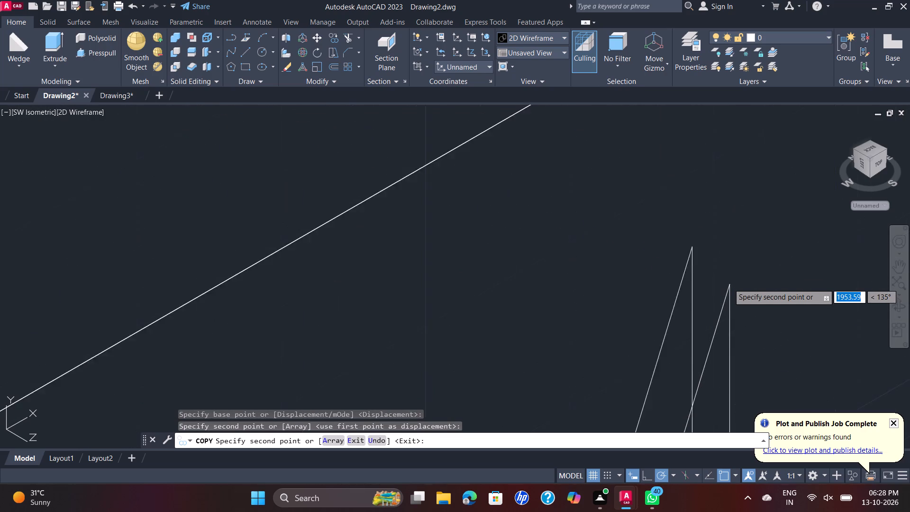
{"action": "scroll", "coordinate": [725, 263], "scroll_direction": "down", "scroll_amount": 2}
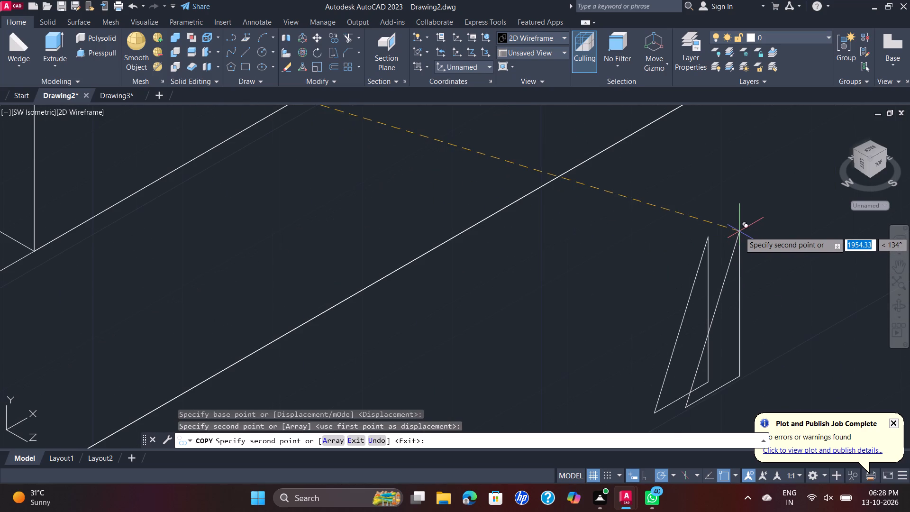
{"action": "key", "text": "Escape"}
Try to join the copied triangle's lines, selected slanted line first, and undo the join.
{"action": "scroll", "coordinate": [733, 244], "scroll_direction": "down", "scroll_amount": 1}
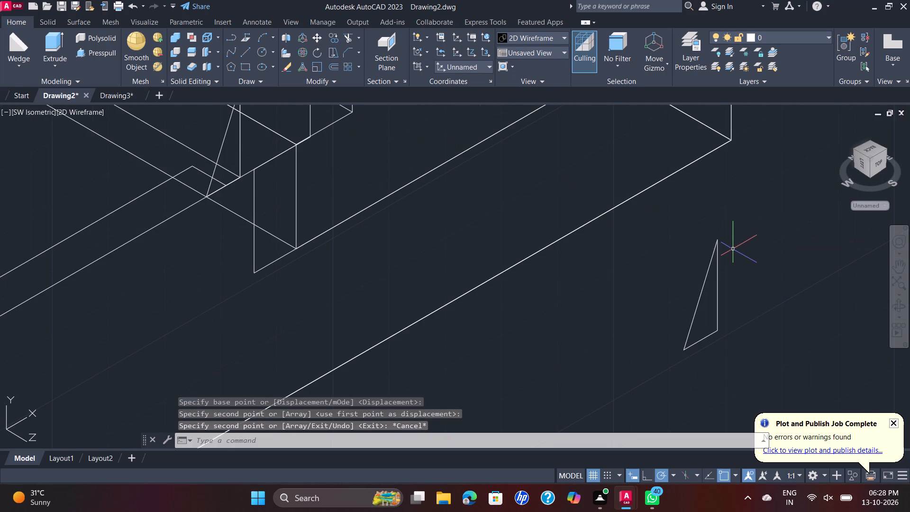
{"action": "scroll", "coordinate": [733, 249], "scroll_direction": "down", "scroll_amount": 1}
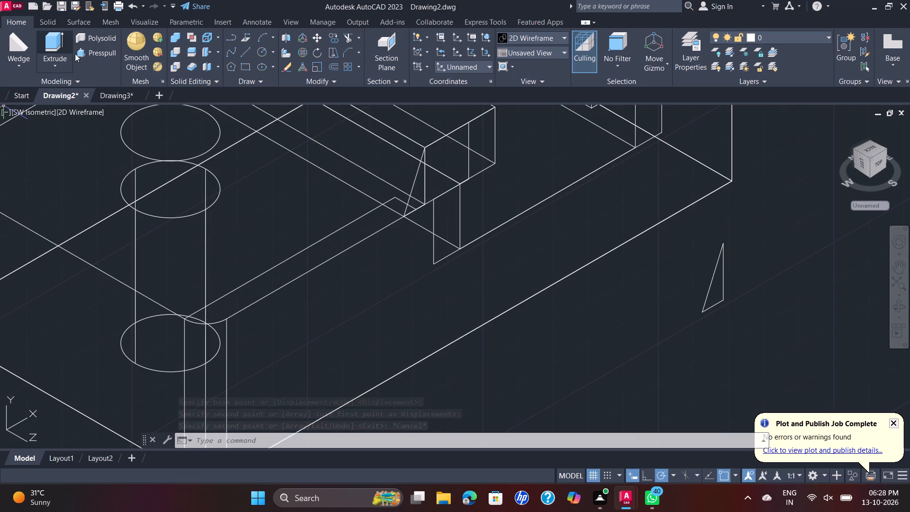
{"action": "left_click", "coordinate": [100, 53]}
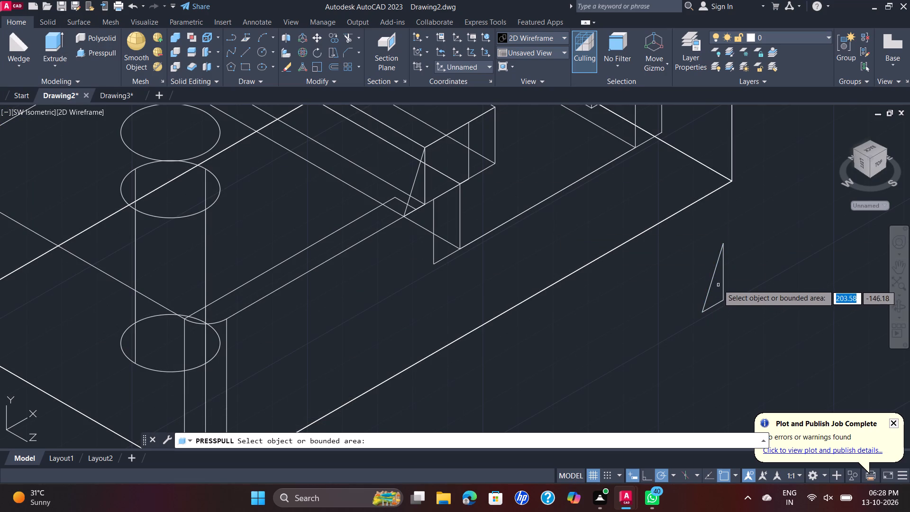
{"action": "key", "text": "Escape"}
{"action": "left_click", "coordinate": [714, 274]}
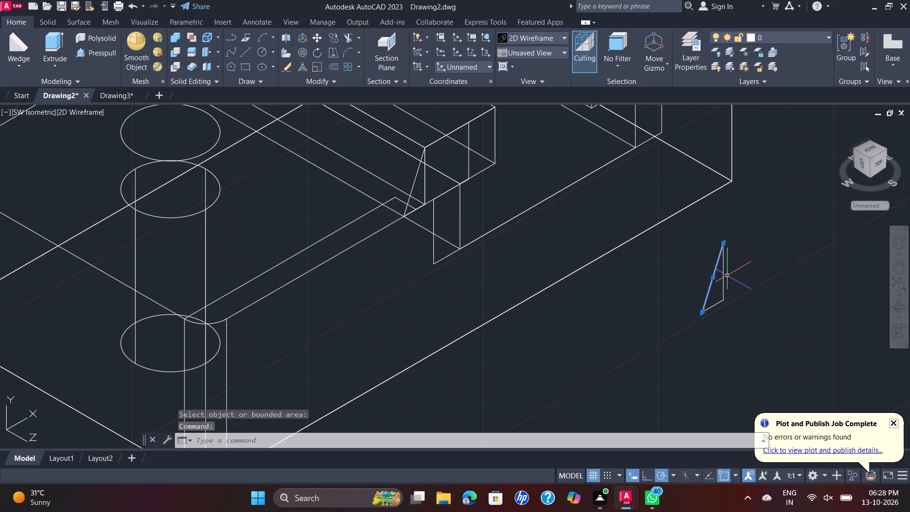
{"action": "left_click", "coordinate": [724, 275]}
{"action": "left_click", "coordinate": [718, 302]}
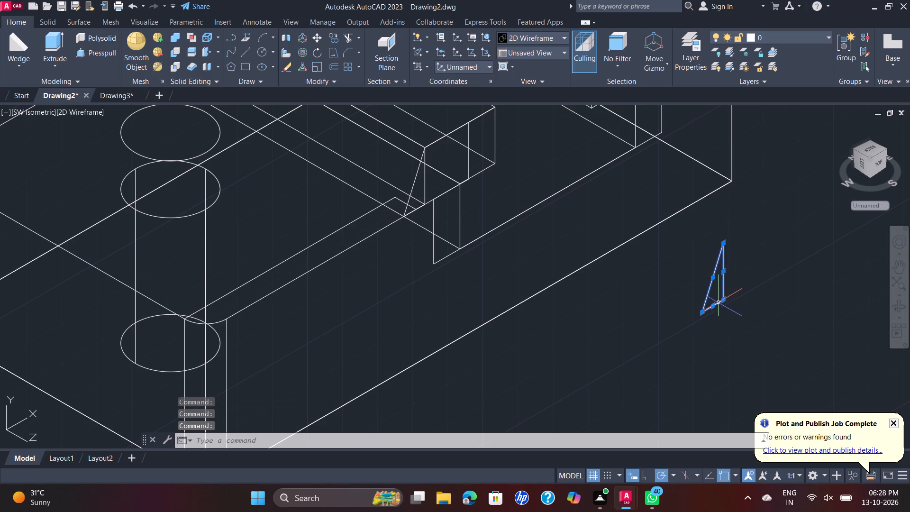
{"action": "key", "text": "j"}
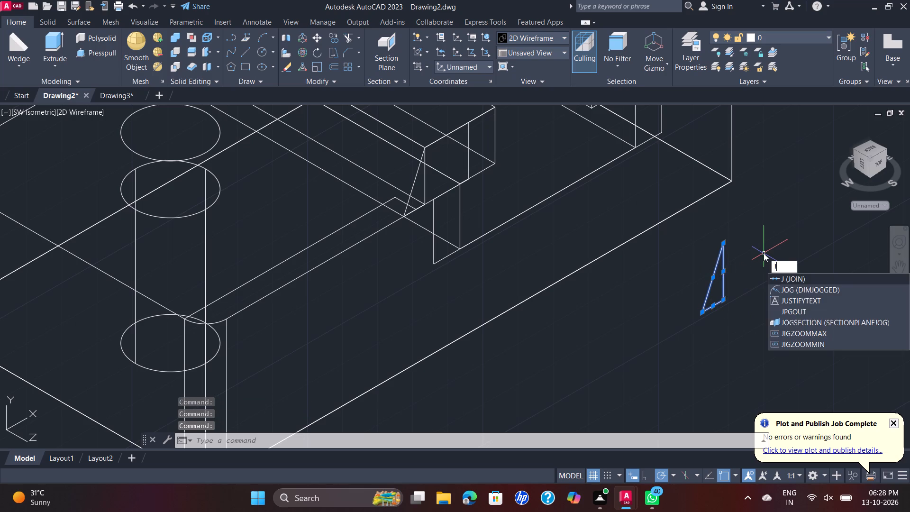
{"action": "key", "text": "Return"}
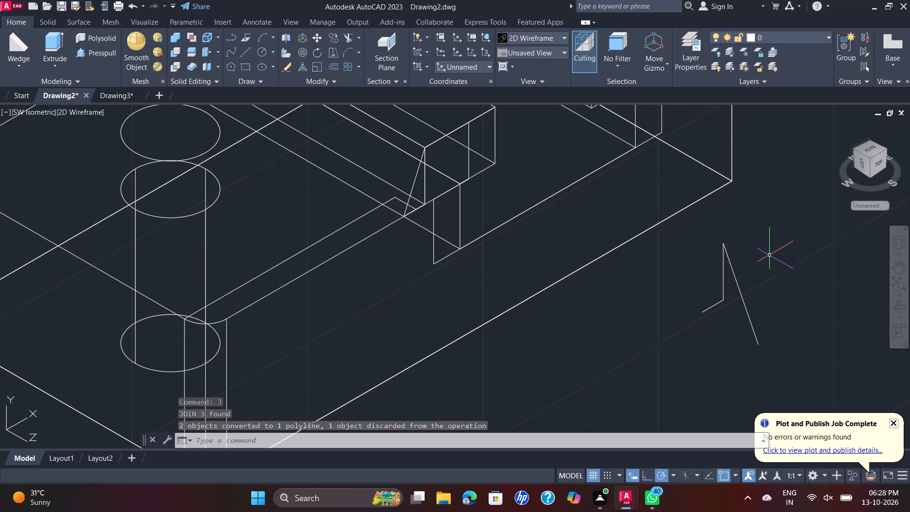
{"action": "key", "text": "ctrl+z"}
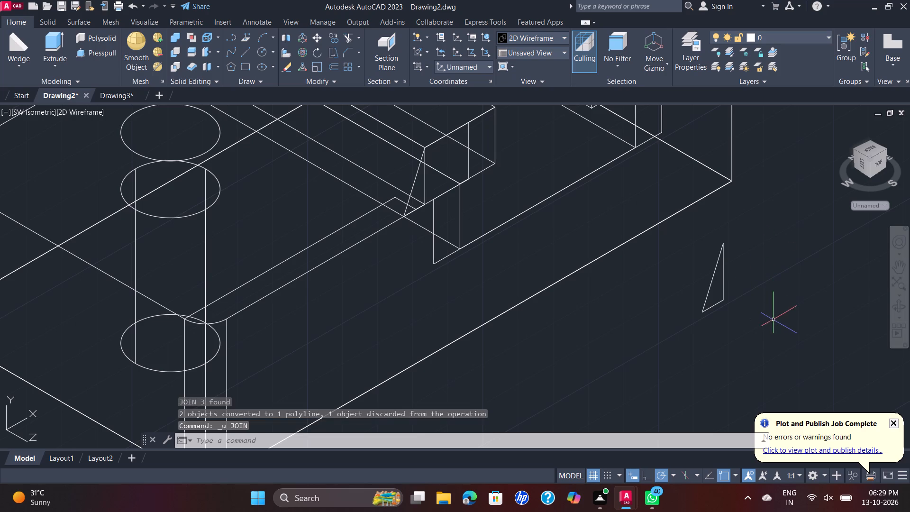
Join the copied triangle's three lines, selecting the base line first, followed by the vertical and slanted lines.
{"action": "left_click", "coordinate": [712, 270]}
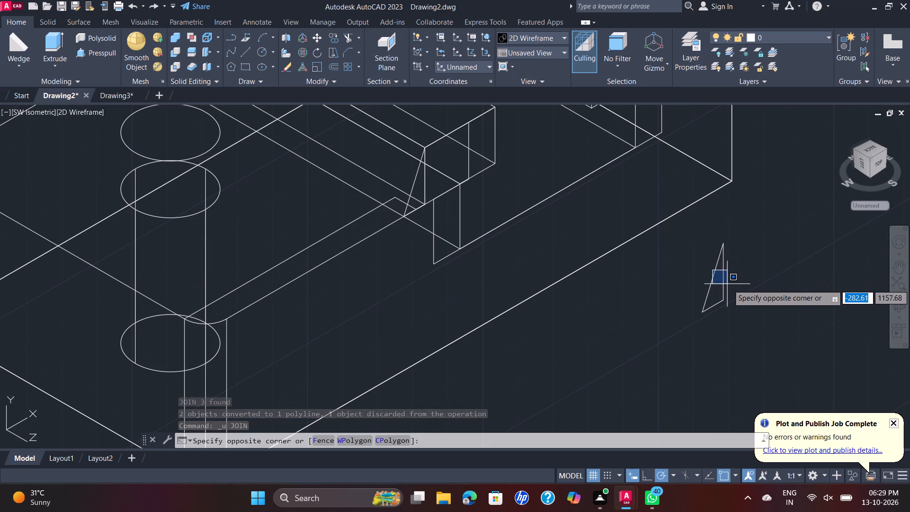
{"action": "left_click", "coordinate": [732, 296]}
{"action": "left_click", "coordinate": [721, 301]}
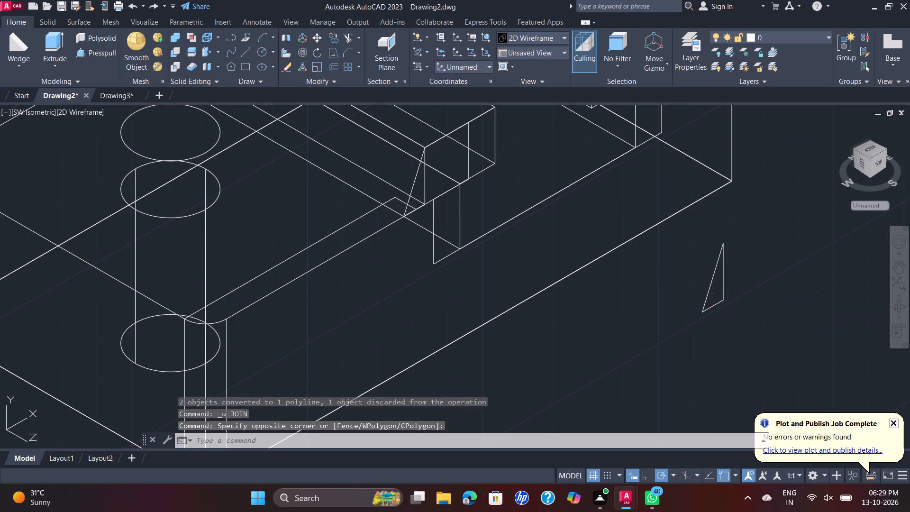
{"action": "left_click", "coordinate": [725, 273]}
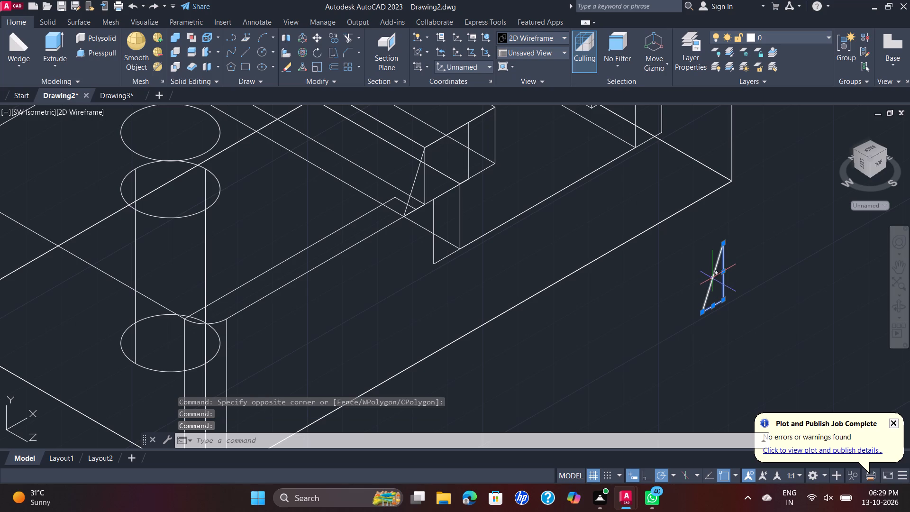
{"action": "left_click", "coordinate": [712, 278]}
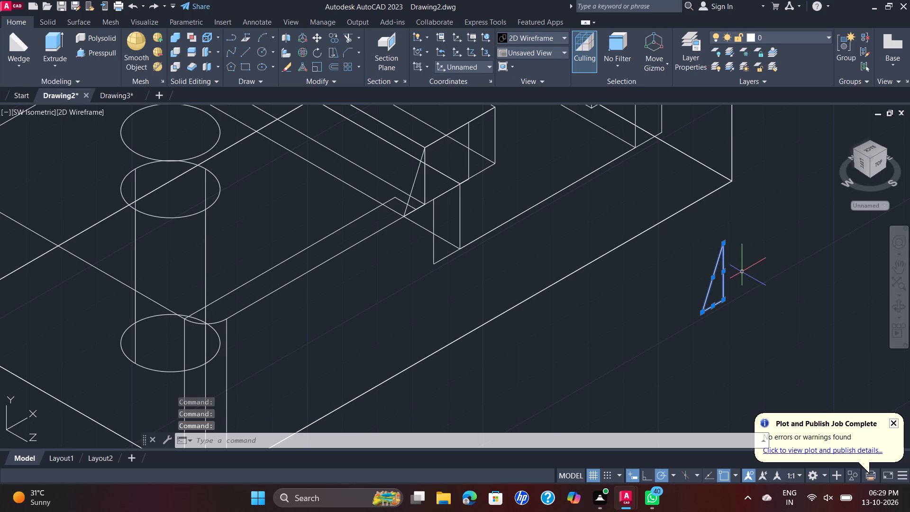
{"action": "key", "text": "j"}
{"action": "key", "text": "Return"}
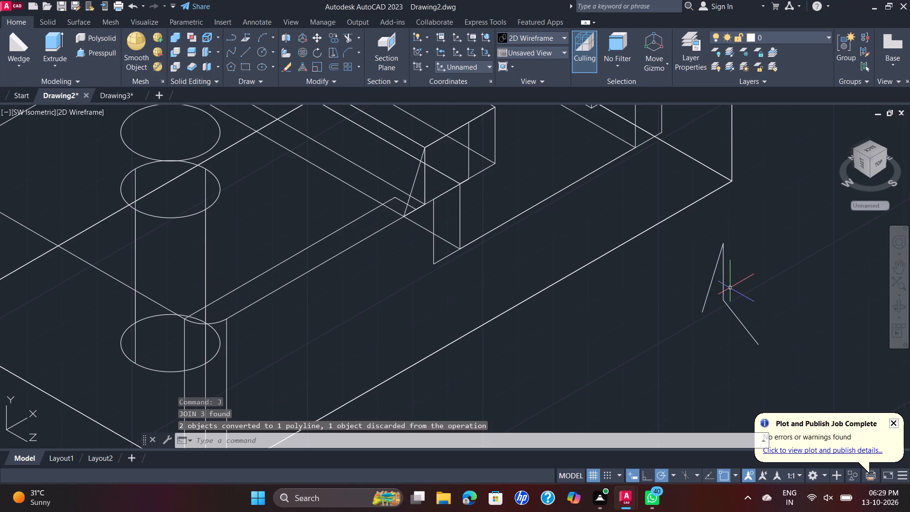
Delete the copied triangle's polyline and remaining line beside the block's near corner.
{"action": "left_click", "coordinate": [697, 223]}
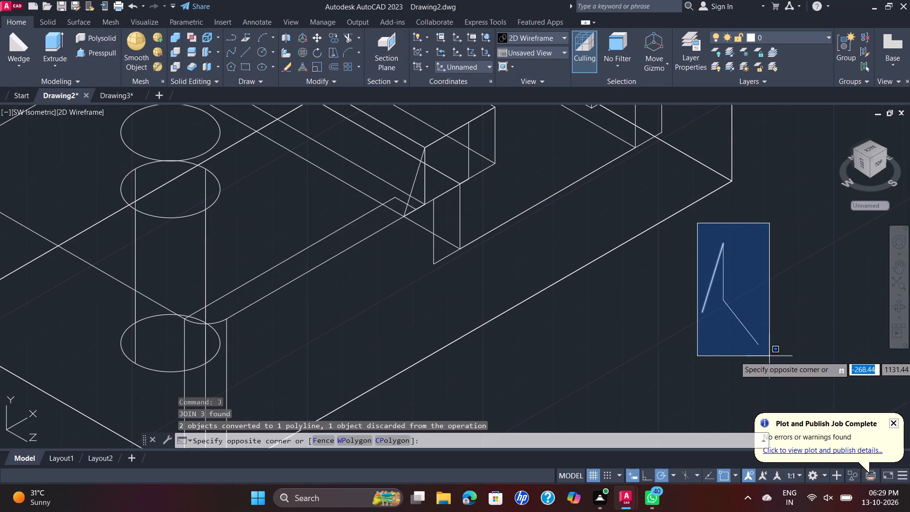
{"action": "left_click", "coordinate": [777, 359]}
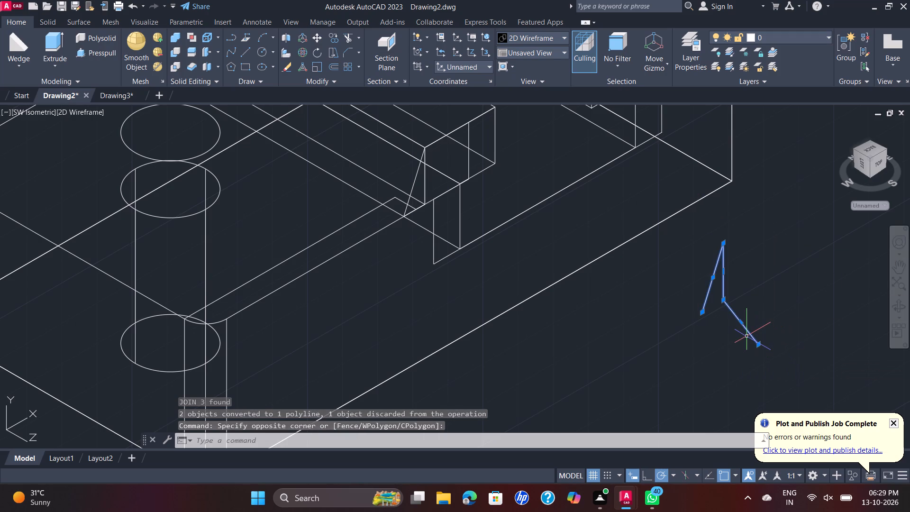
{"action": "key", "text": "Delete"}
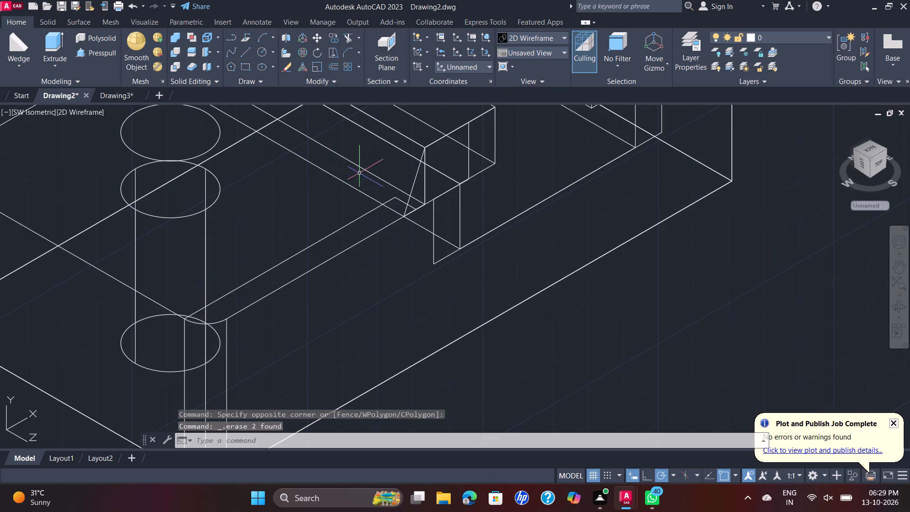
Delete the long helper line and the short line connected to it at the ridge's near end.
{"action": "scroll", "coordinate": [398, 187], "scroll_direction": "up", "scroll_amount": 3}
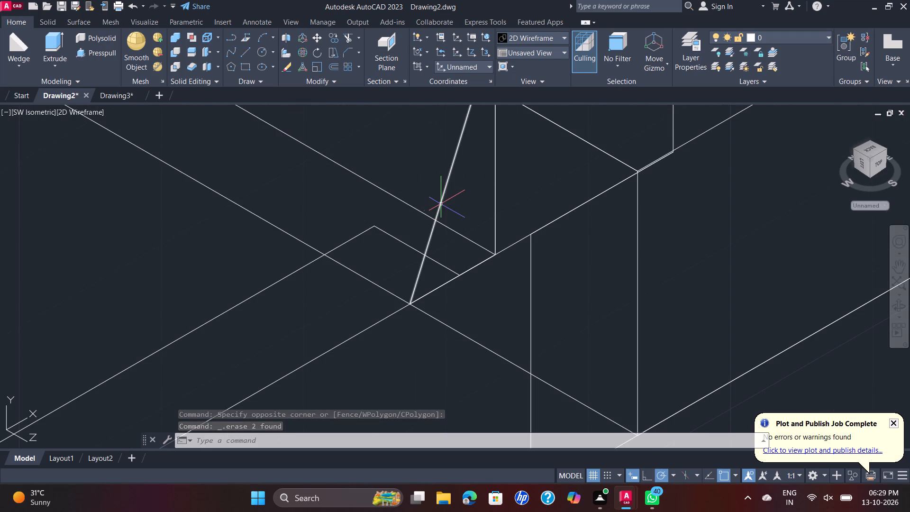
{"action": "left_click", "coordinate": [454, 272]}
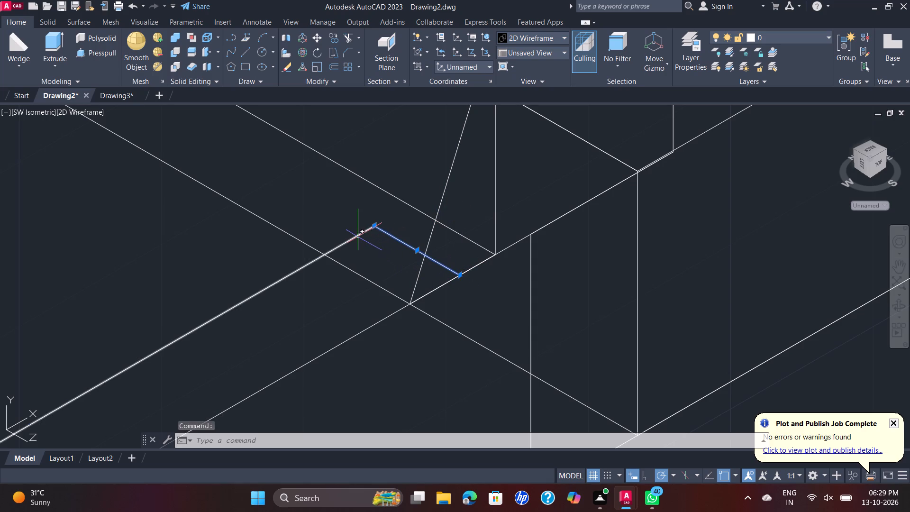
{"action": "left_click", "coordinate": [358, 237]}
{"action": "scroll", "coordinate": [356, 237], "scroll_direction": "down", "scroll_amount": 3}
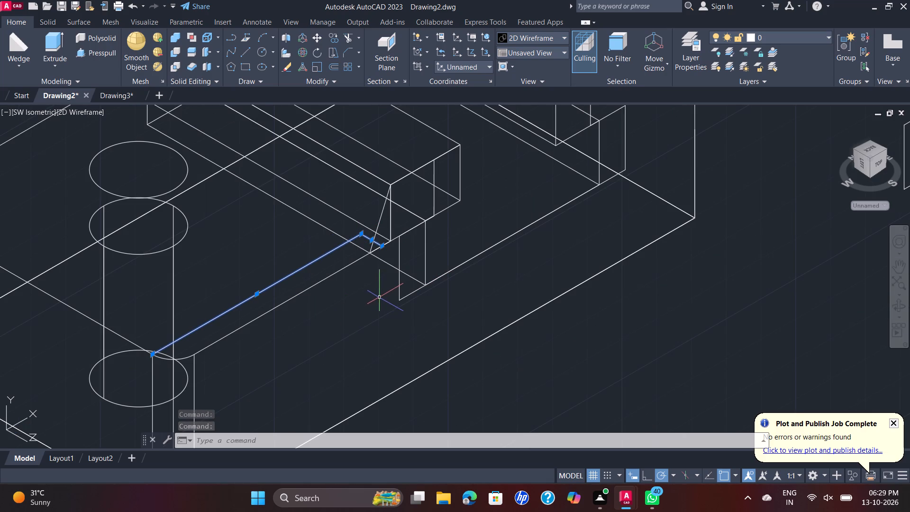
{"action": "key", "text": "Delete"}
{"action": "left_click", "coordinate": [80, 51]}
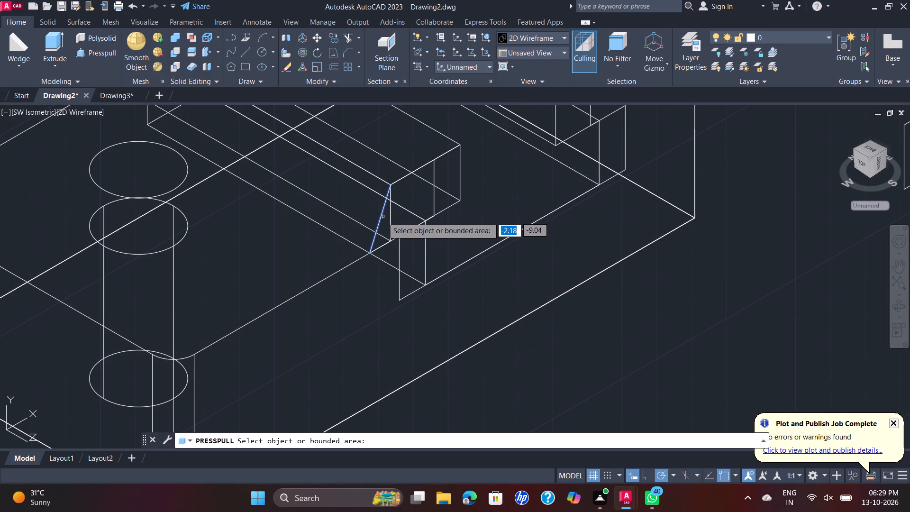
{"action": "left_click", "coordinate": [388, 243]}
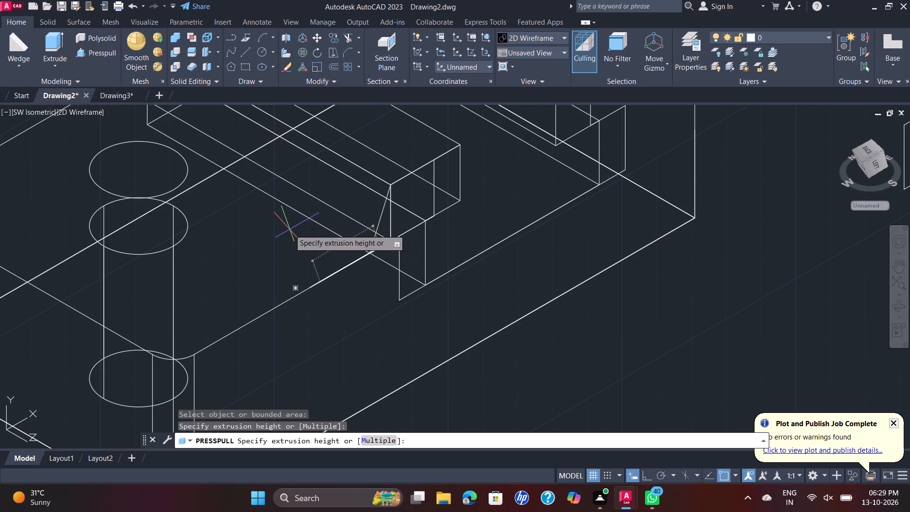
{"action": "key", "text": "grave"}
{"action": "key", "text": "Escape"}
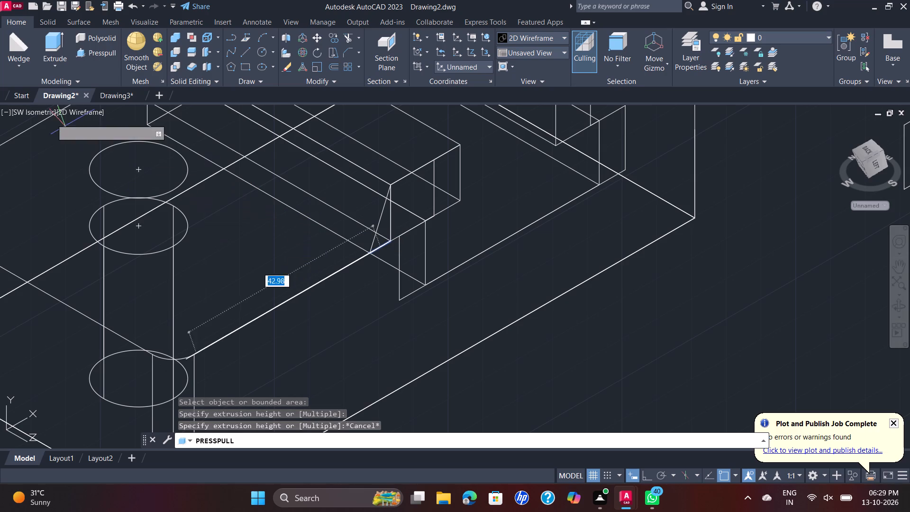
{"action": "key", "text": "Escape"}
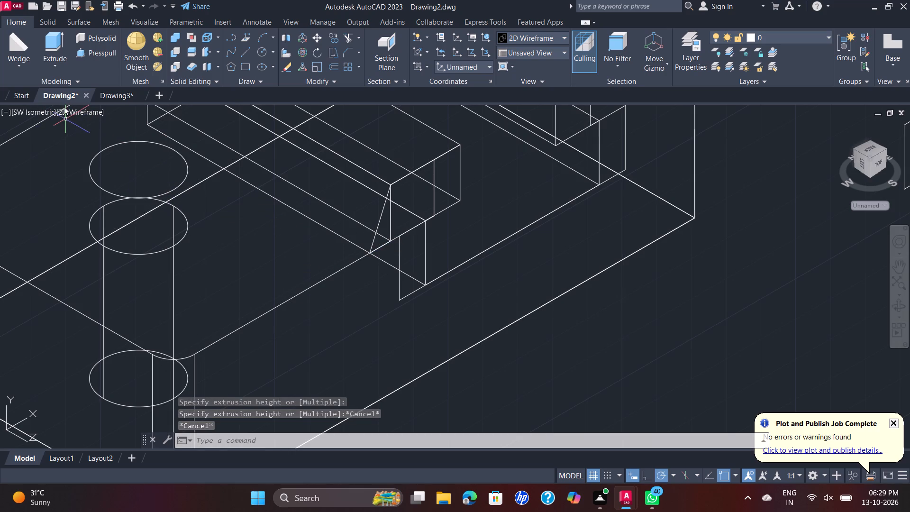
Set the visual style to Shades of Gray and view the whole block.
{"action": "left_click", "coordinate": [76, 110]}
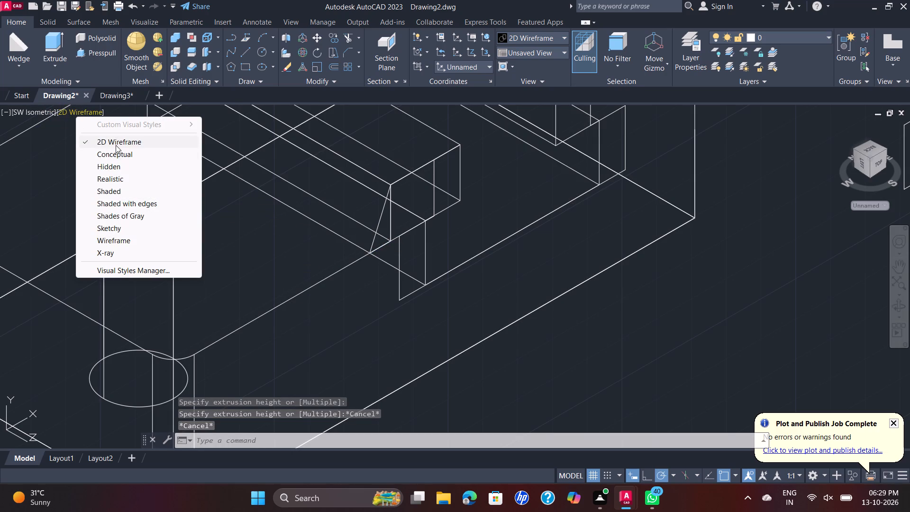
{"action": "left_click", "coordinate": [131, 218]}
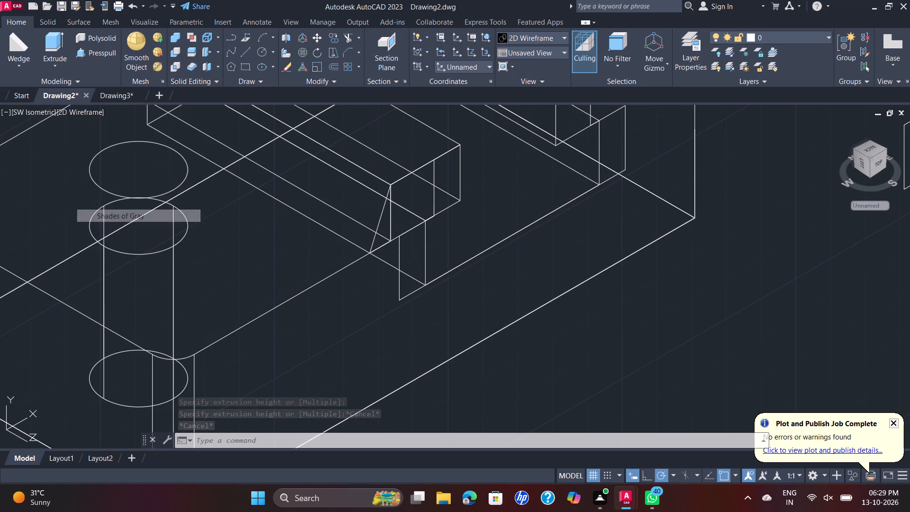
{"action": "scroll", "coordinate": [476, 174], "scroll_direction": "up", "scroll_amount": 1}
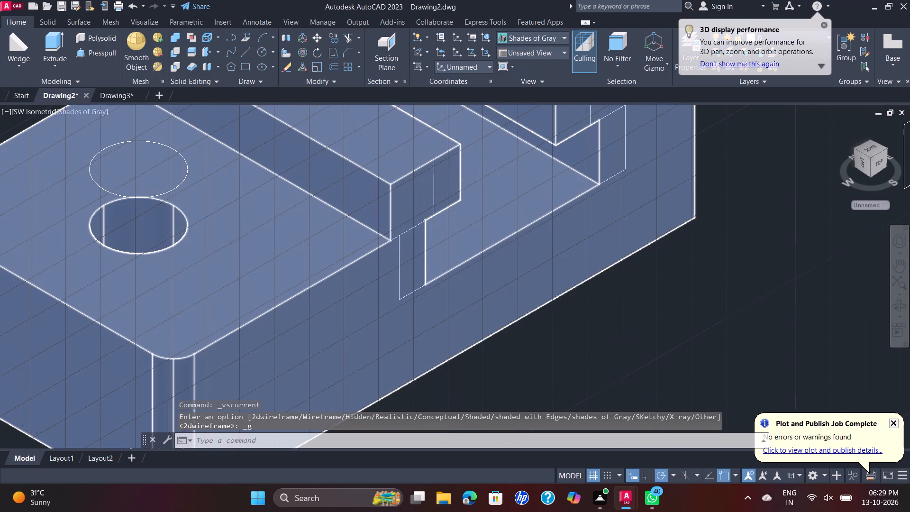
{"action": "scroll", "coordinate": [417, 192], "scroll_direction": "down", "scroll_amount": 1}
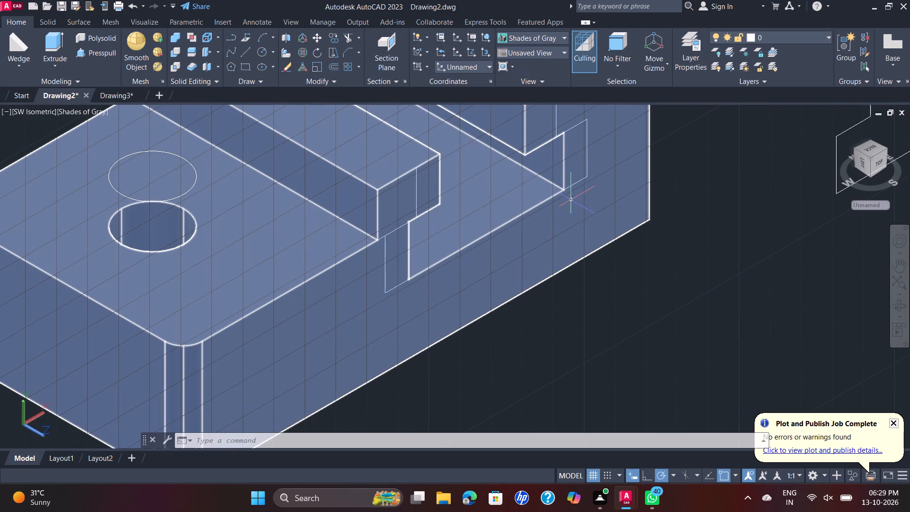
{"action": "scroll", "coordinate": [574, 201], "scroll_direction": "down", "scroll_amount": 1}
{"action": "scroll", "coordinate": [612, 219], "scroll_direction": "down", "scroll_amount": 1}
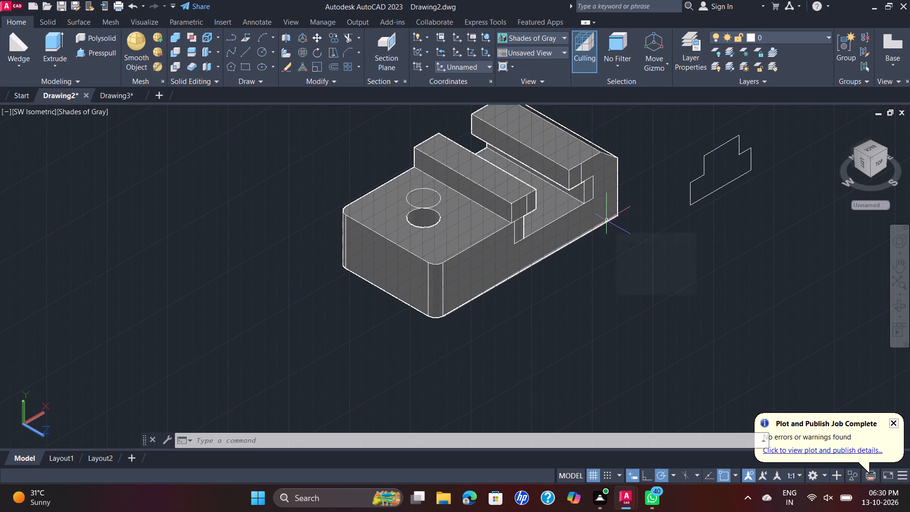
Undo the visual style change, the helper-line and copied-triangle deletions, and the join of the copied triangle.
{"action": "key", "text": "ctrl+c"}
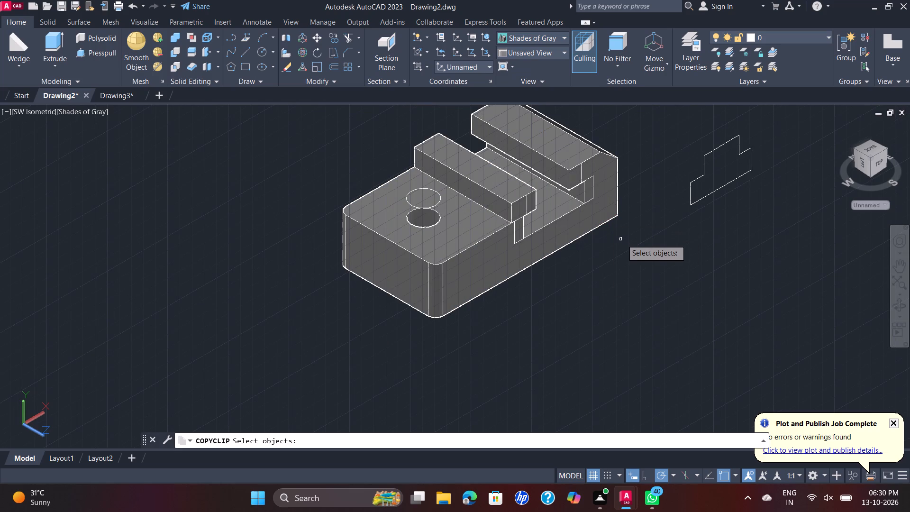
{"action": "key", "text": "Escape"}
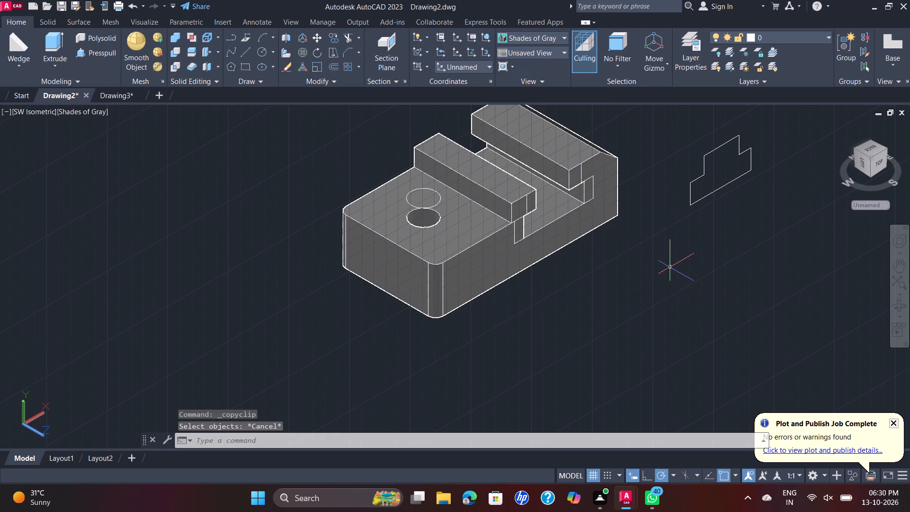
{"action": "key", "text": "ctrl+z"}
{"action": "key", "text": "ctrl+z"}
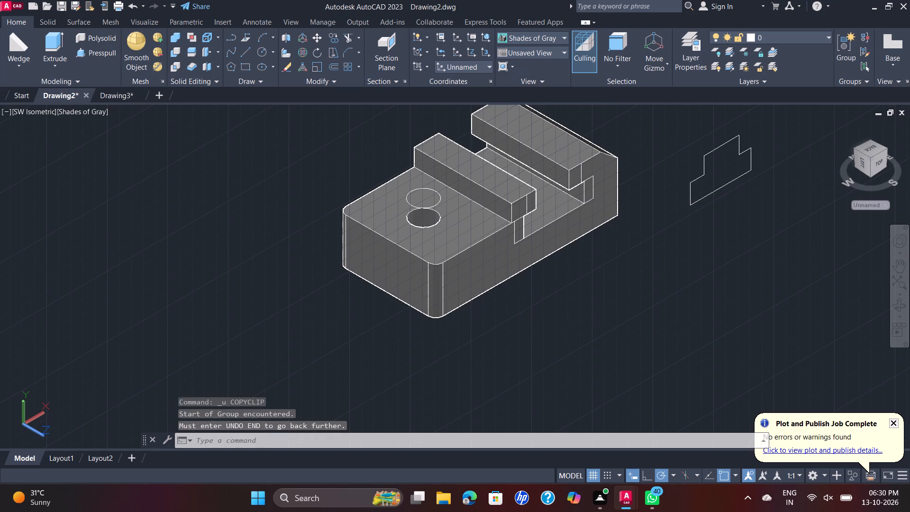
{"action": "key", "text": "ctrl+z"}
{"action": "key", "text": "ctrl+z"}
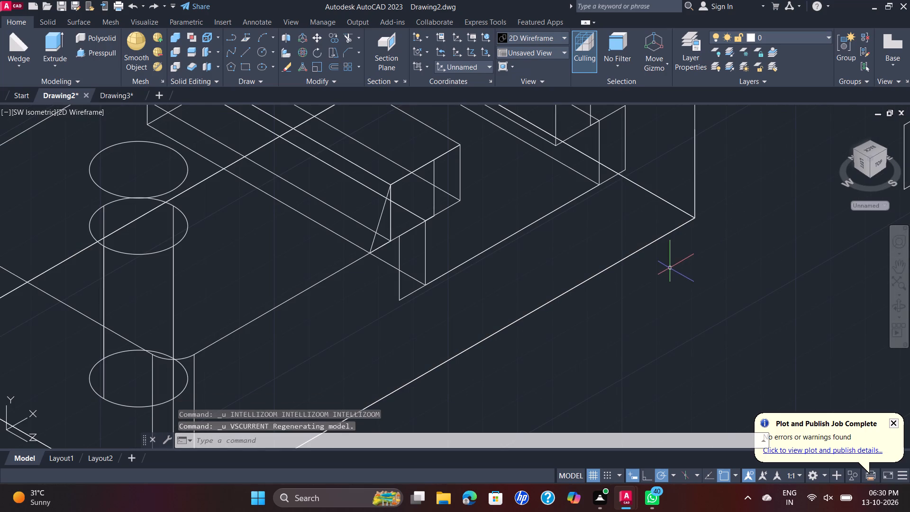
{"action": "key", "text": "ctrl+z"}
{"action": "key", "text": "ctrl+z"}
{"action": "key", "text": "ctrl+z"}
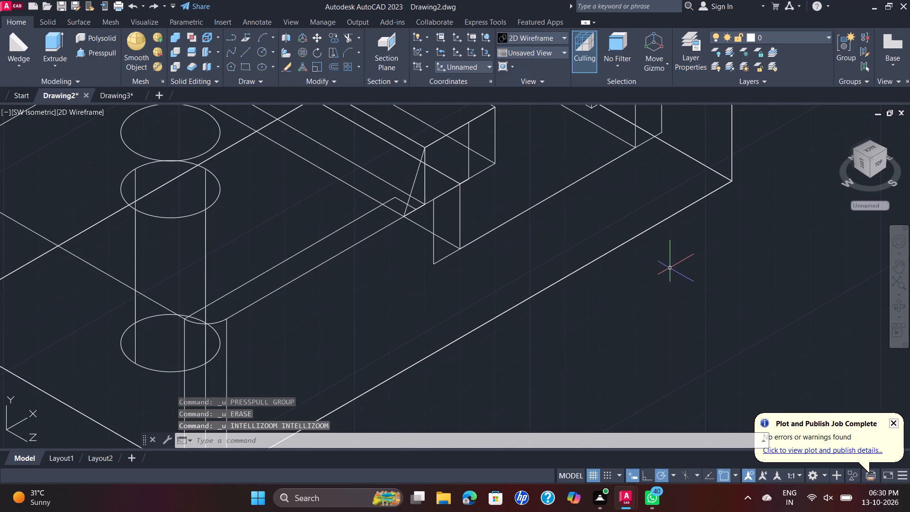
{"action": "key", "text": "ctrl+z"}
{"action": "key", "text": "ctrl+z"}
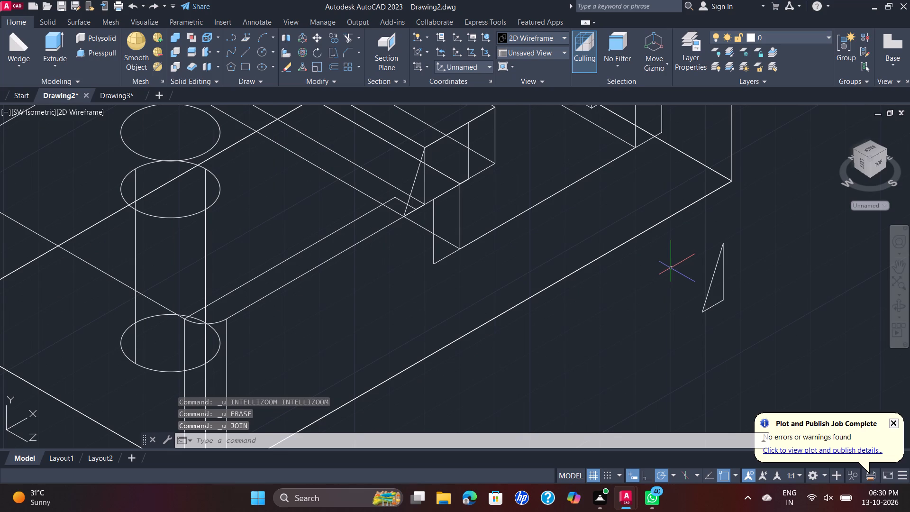
Delete the two helper lines and the three triangle lines at the ridge's near end, keeping the copied triangle.
{"action": "left_click", "coordinate": [371, 211]}
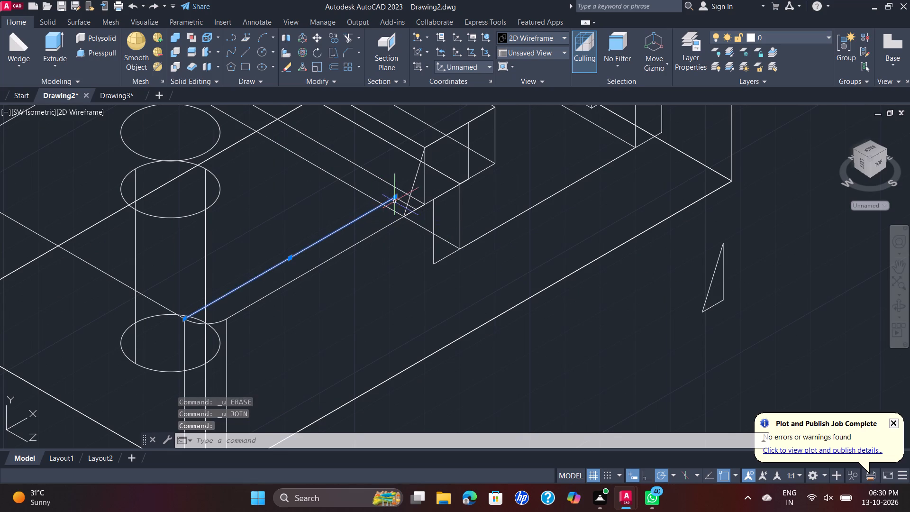
{"action": "left_click", "coordinate": [404, 201]}
{"action": "left_click", "coordinate": [412, 194]}
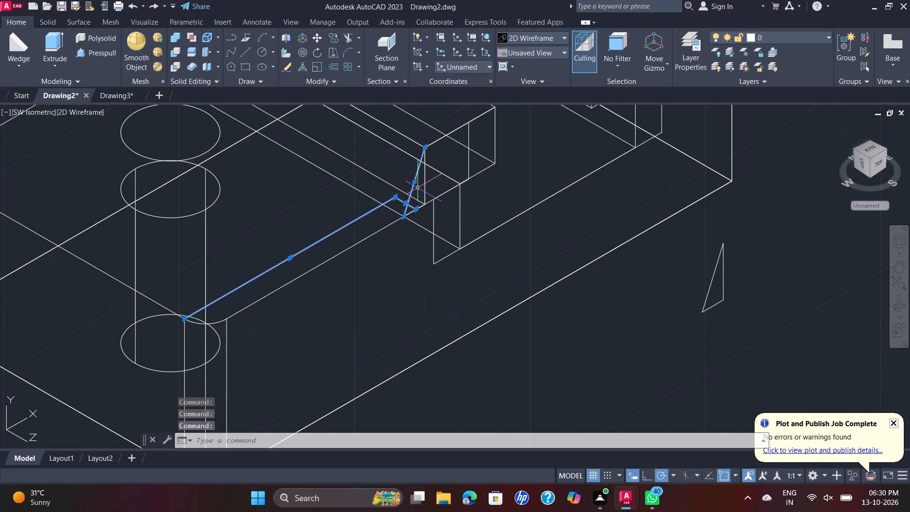
{"action": "left_click", "coordinate": [426, 182]}
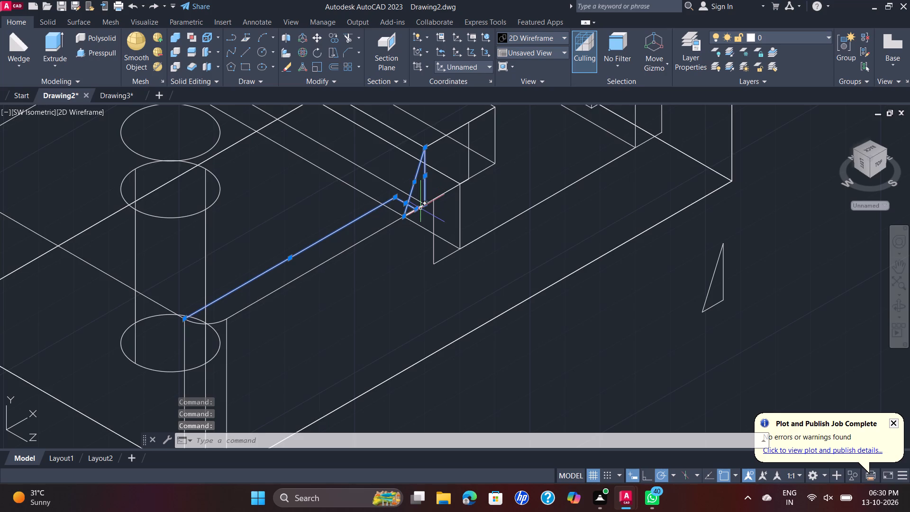
{"action": "left_click", "coordinate": [421, 207]}
{"action": "key", "text": "Delete"}
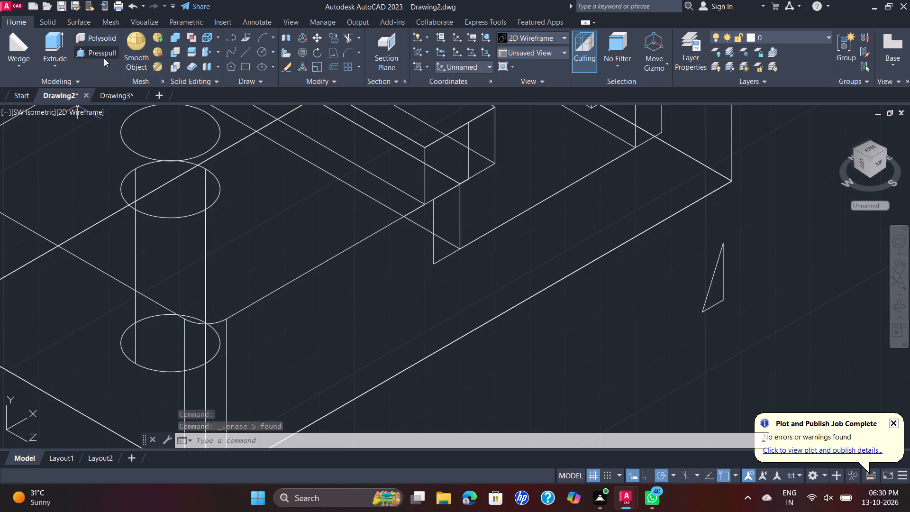
Set the visual style to Shades of Gray.
{"action": "left_click", "coordinate": [66, 116]}
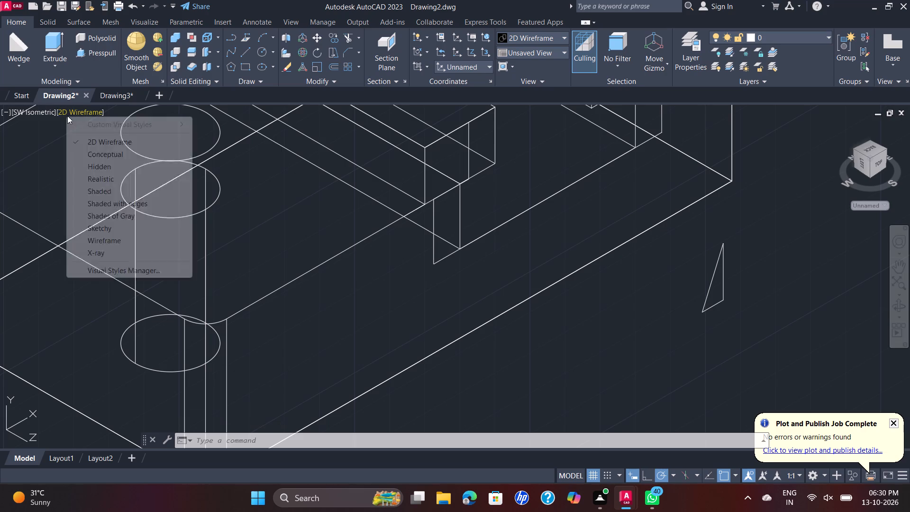
{"action": "left_click", "coordinate": [143, 214]}
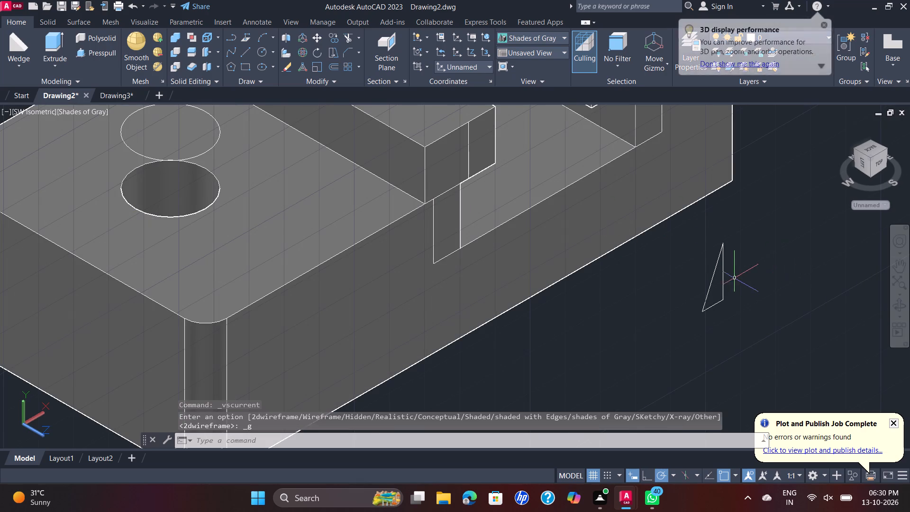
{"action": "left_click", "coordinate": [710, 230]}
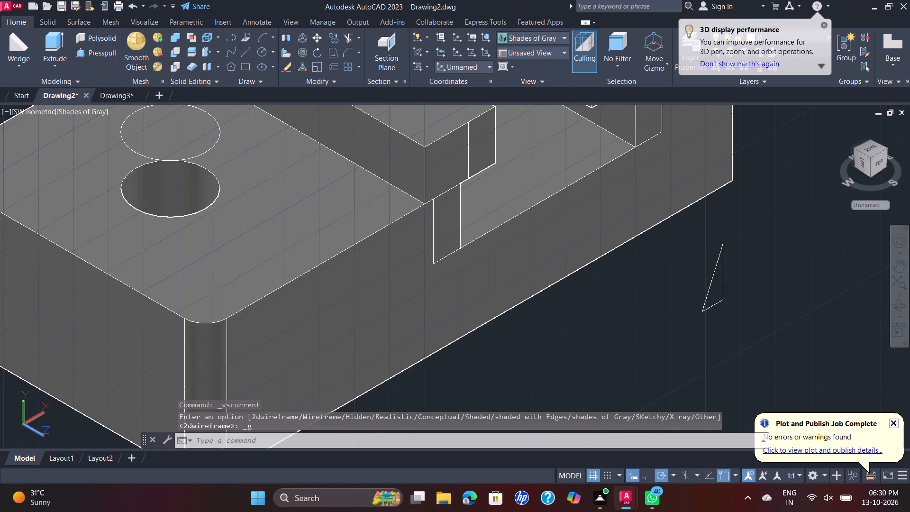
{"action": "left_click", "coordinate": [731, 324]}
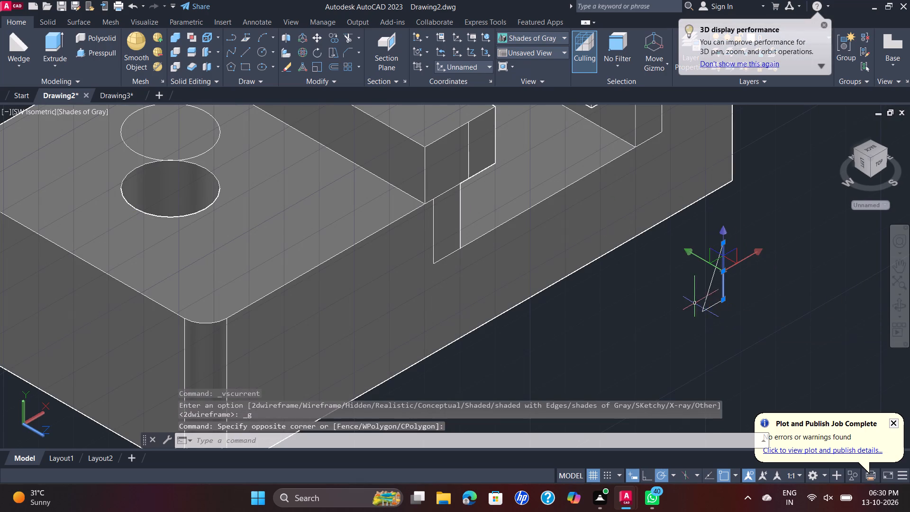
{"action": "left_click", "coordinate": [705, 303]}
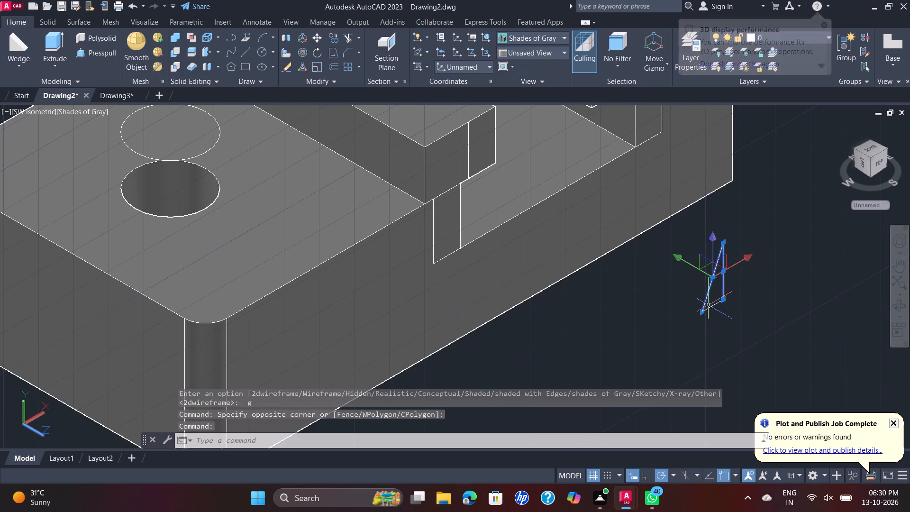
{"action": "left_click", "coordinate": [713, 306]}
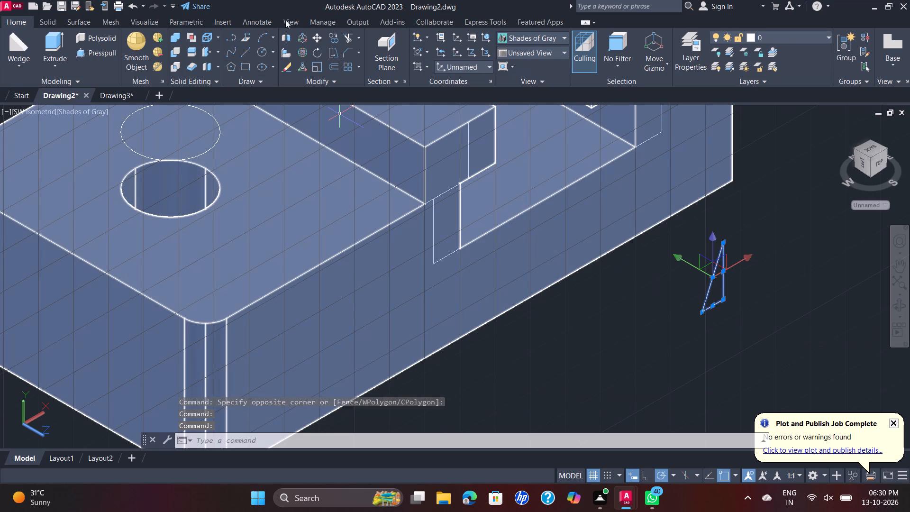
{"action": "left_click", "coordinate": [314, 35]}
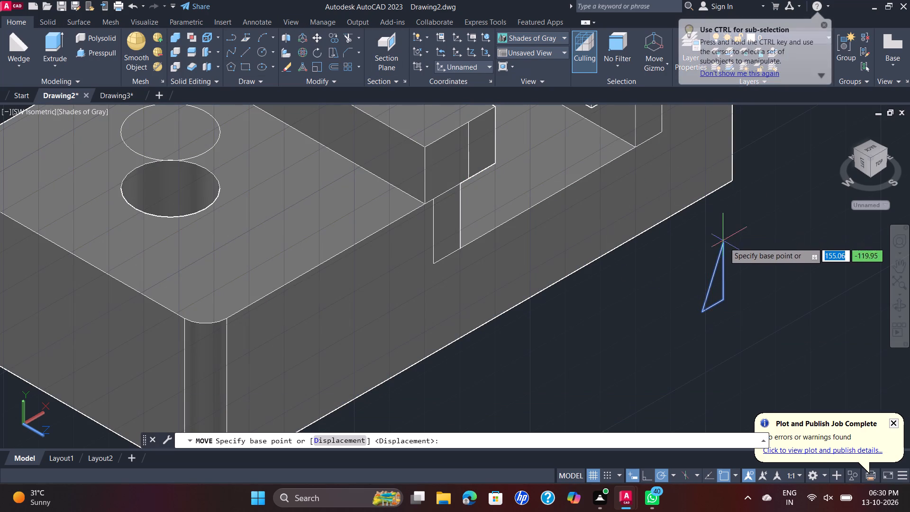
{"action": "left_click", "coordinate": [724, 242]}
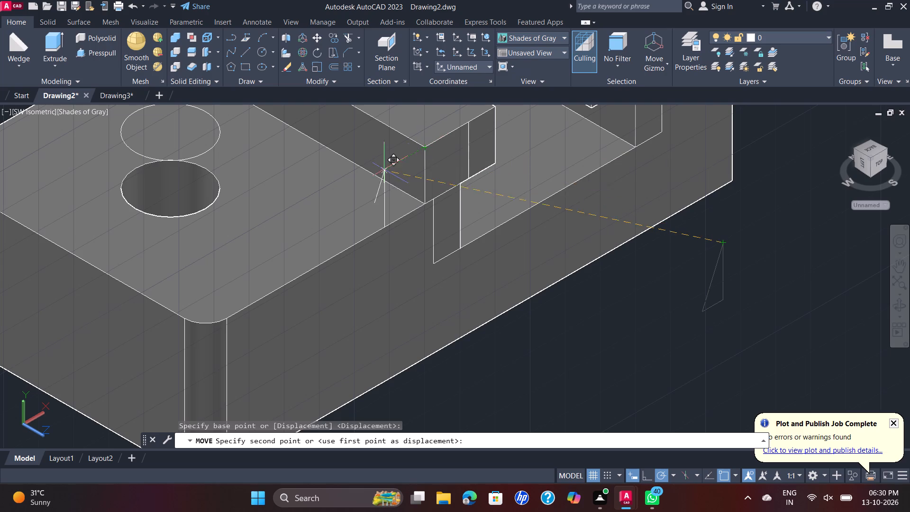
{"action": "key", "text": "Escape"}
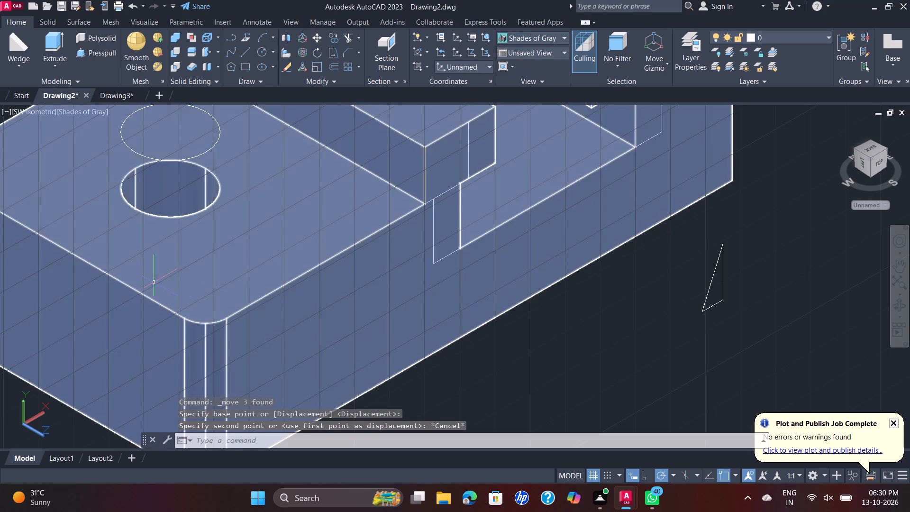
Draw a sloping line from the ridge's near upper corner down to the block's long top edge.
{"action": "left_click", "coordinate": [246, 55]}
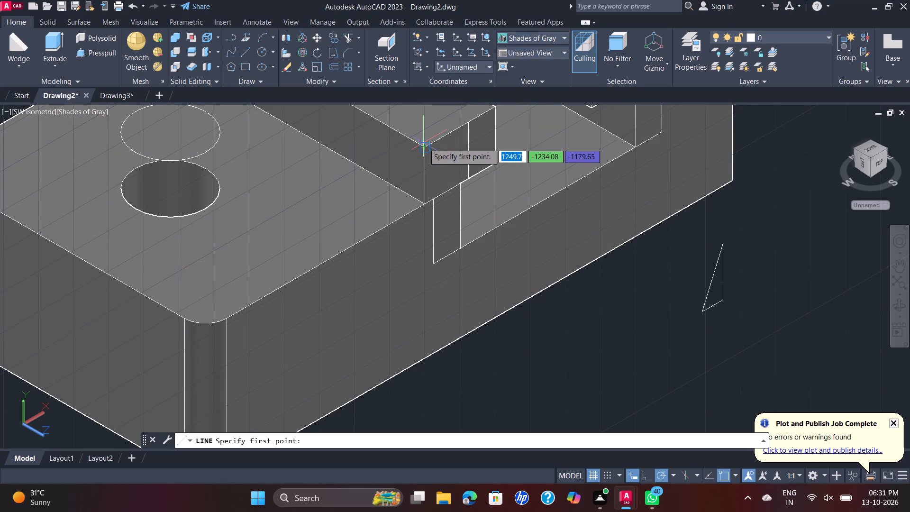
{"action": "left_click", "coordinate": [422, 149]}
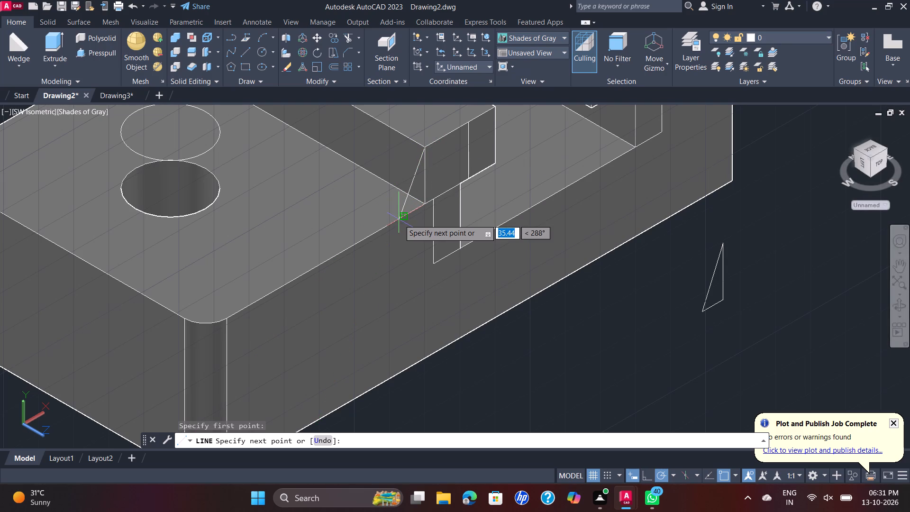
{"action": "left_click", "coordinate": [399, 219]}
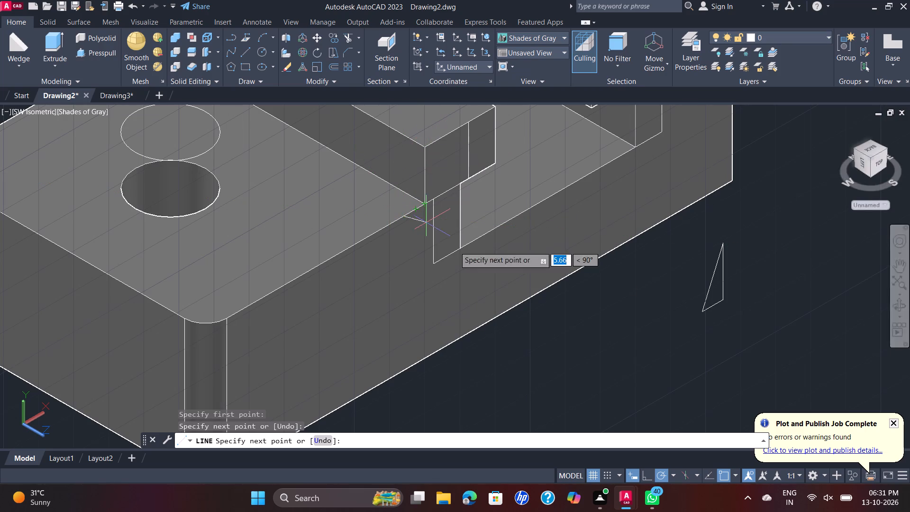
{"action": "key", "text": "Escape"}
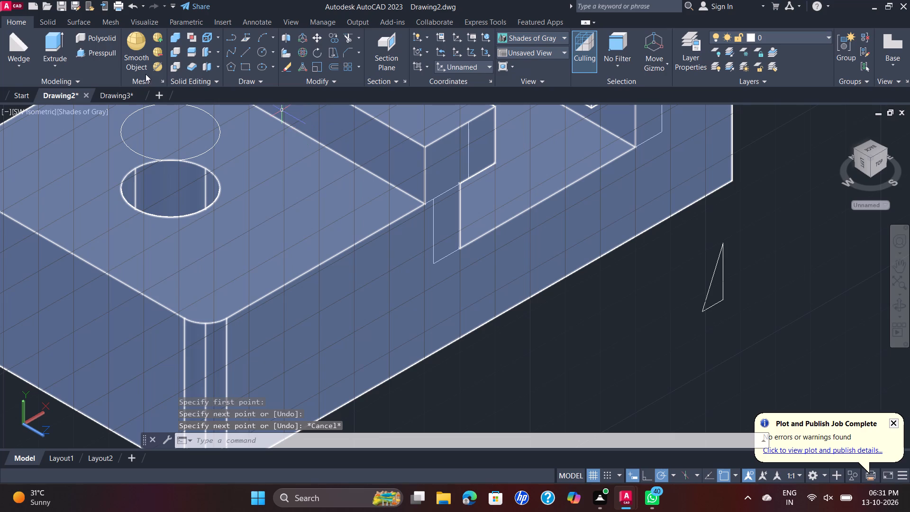
Set the visual style to 2D Wireframe.
{"action": "left_click", "coordinate": [91, 111]}
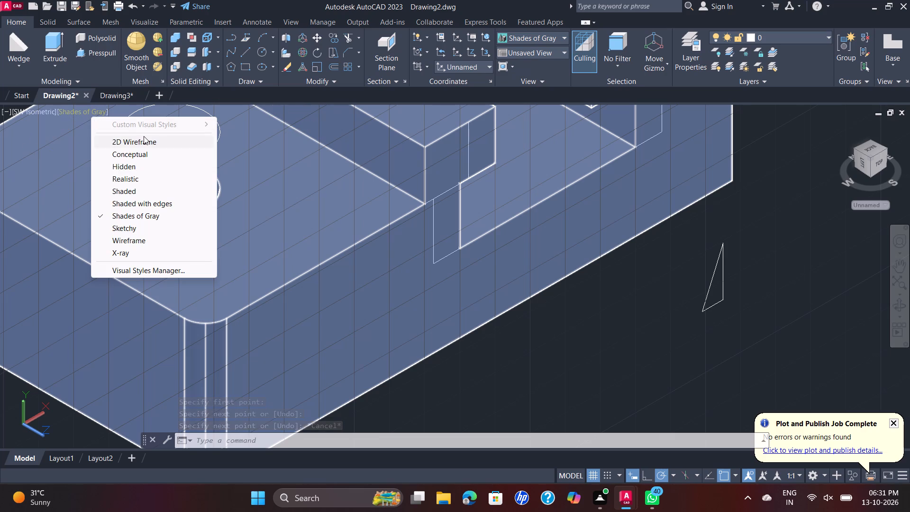
{"action": "left_click", "coordinate": [155, 144]}
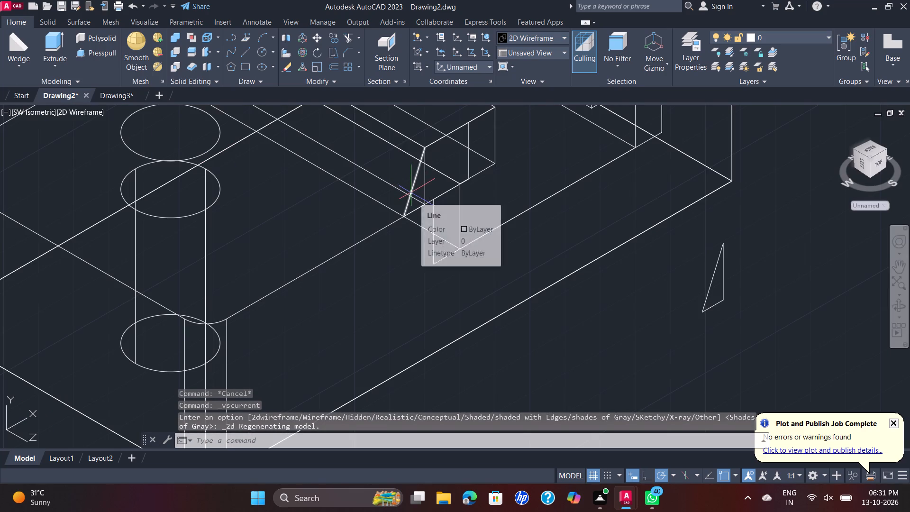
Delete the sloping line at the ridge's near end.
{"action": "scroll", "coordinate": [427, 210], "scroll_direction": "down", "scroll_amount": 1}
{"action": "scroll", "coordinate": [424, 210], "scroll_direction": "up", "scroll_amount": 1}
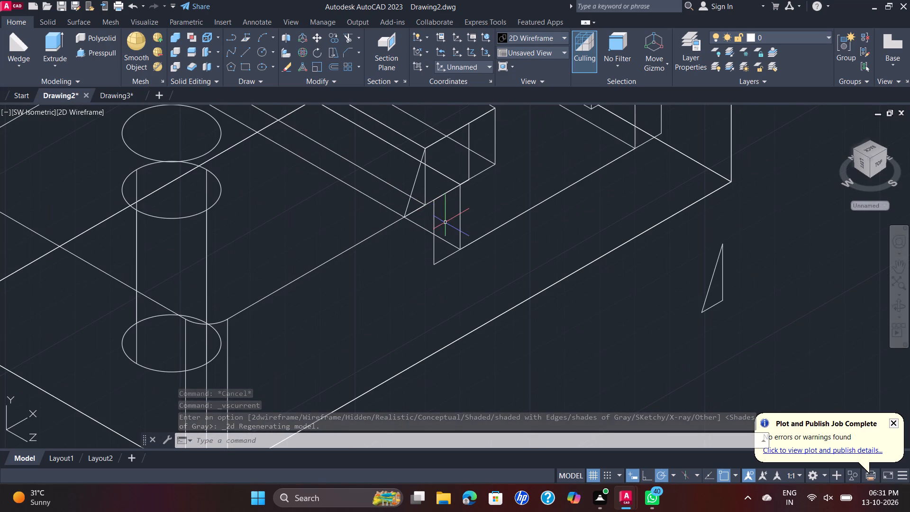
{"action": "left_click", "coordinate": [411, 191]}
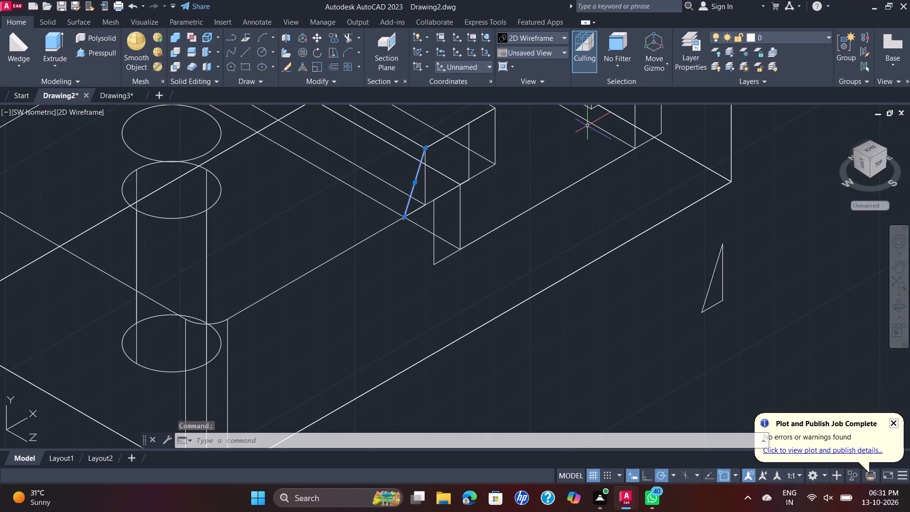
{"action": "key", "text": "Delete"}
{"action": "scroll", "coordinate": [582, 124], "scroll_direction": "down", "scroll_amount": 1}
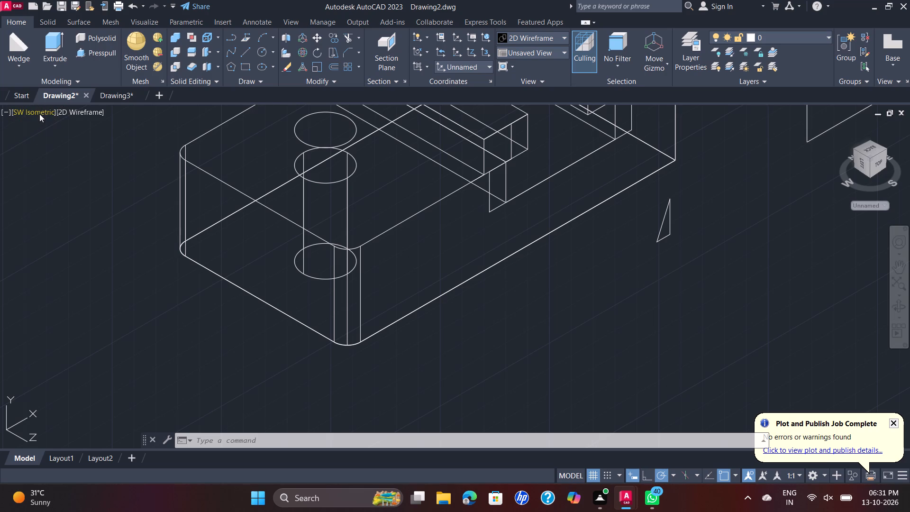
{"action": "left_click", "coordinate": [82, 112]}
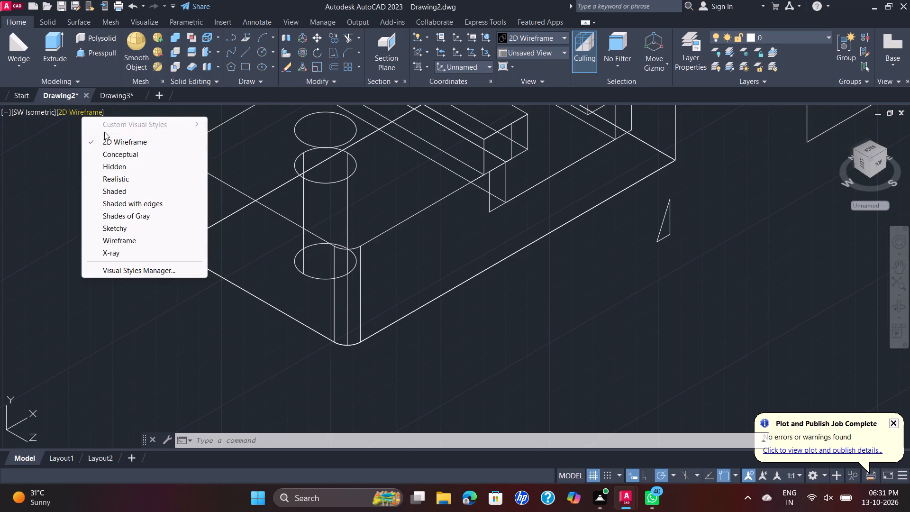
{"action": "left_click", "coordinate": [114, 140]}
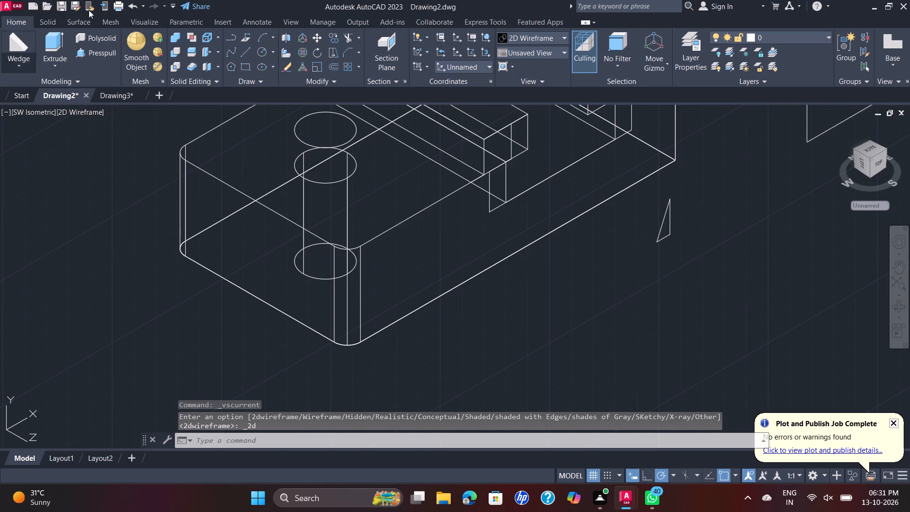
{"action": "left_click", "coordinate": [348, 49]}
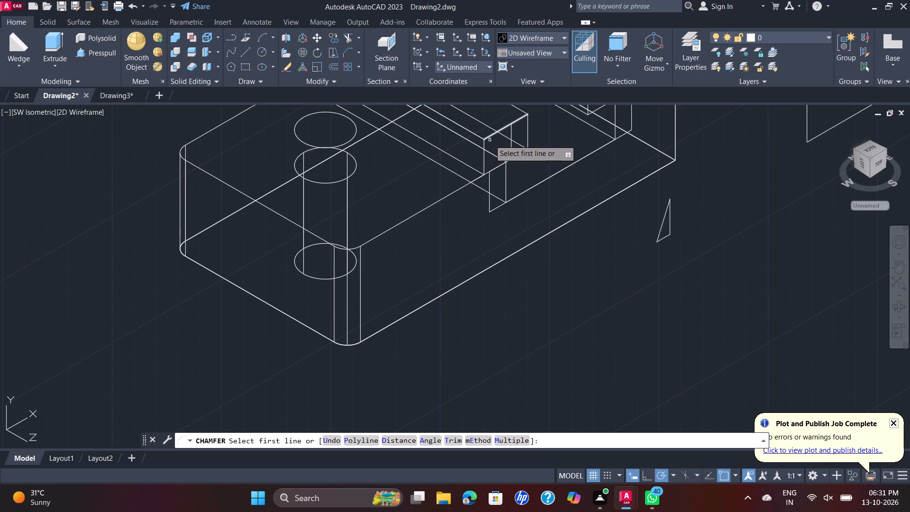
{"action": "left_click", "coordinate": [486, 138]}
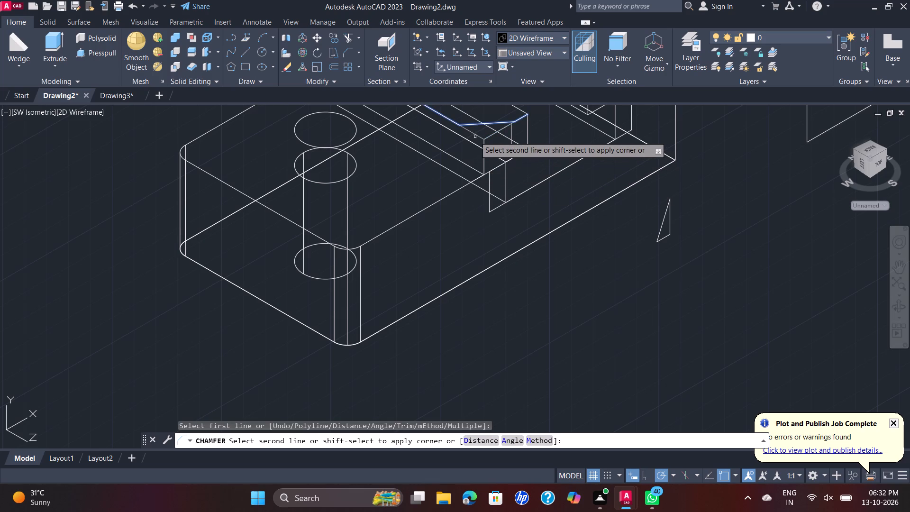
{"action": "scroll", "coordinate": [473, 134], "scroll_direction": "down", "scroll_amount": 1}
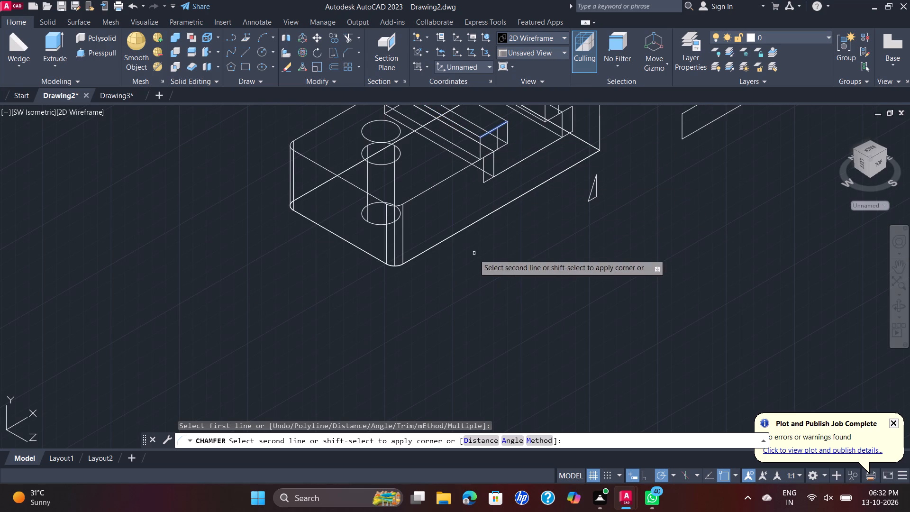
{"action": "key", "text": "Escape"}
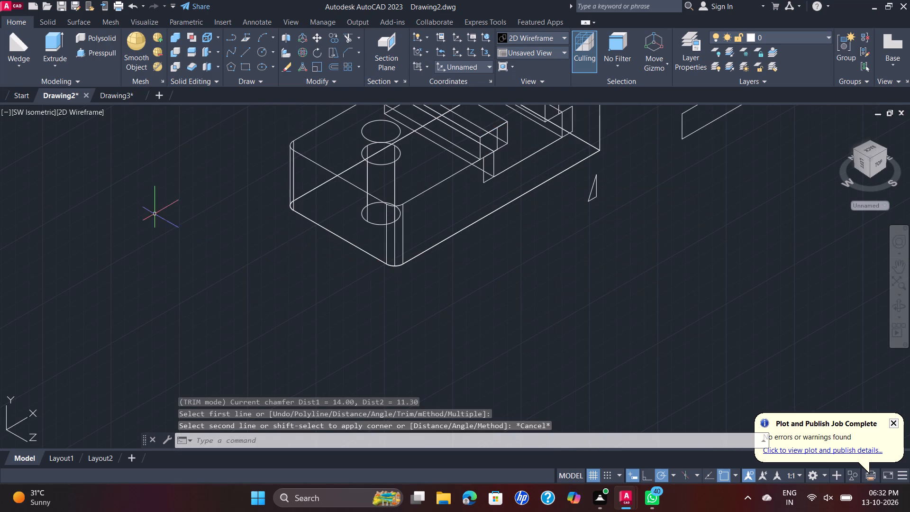
Draw connected lines from the near rounded corner's arc end: 60 mm along the block, across to the long top edge, and 20 mm up.
{"action": "middle_click_drag", "start_coordinate": [510, 144], "coordinate": [510, 157]}
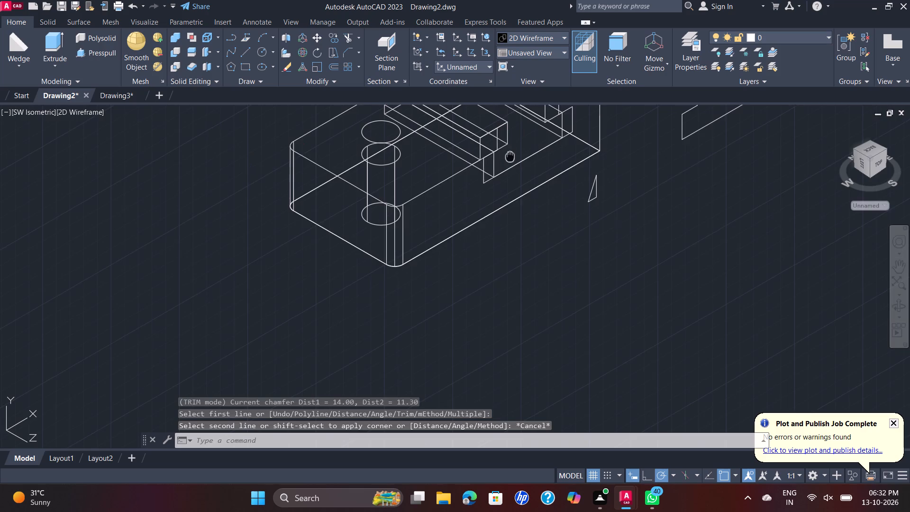
{"action": "middle_click_drag", "start_coordinate": [510, 157], "coordinate": [483, 229]}
{"action": "scroll", "coordinate": [481, 229], "scroll_direction": "up", "scroll_amount": 1}
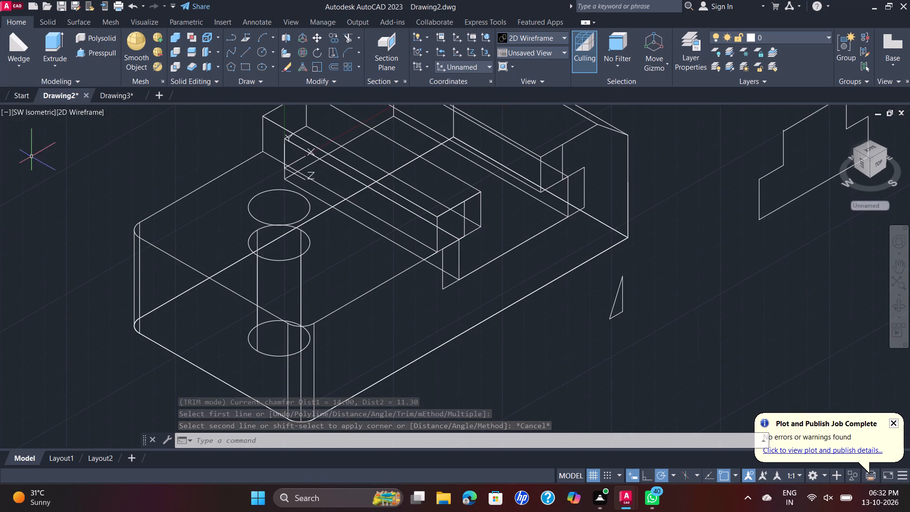
{"action": "left_click", "coordinate": [242, 51]}
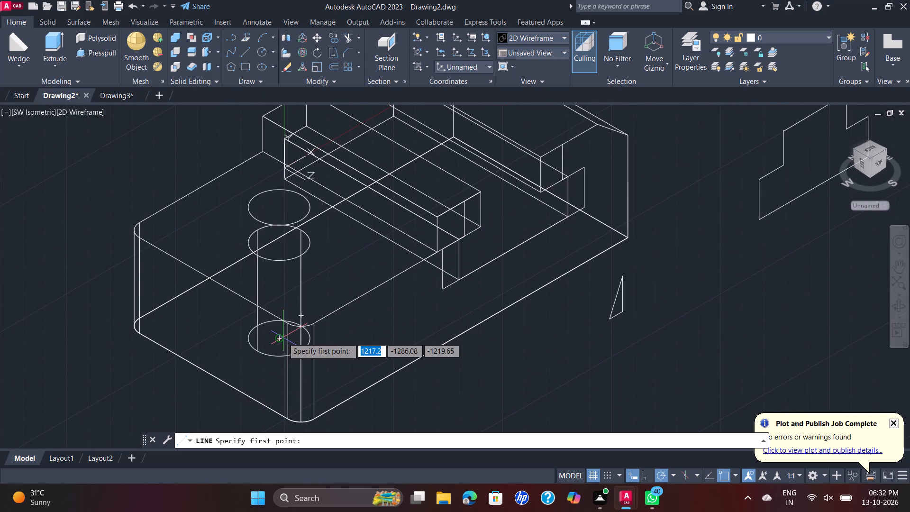
{"action": "left_click", "coordinate": [290, 324]}
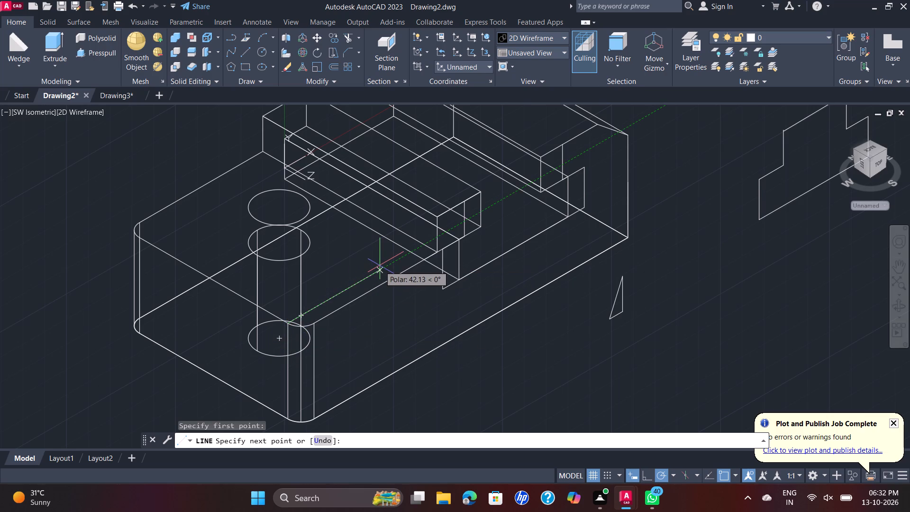
{"action": "type", "text": "60"}
{"action": "key", "text": "Return"}
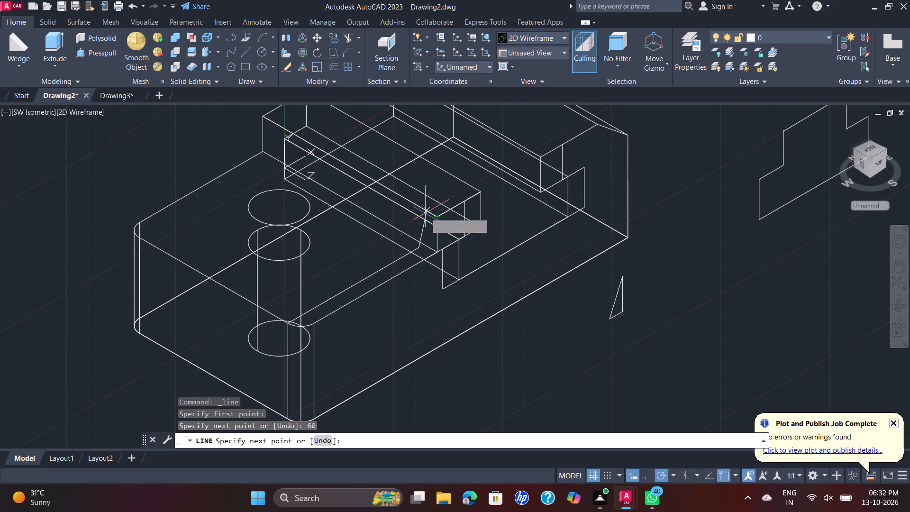
{"action": "left_click", "coordinate": [431, 254]}
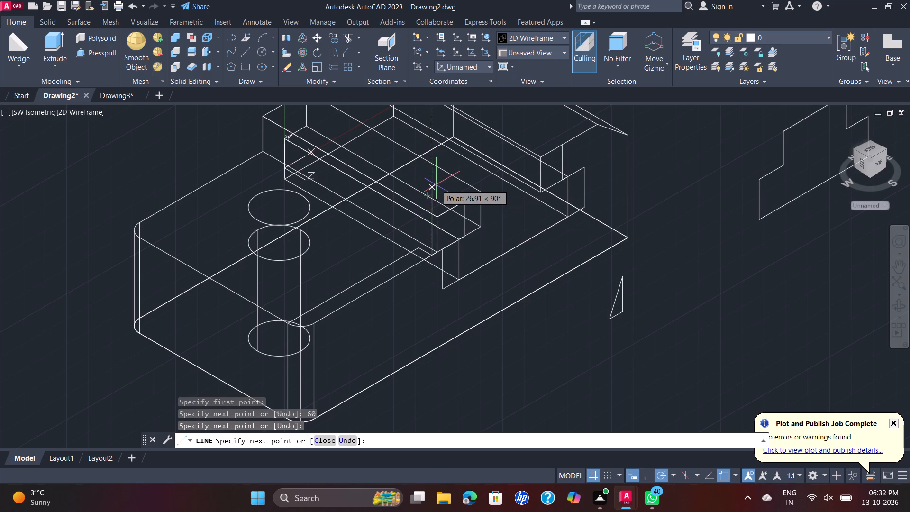
{"action": "type", "text": "20"}
{"action": "key", "text": "Return"}
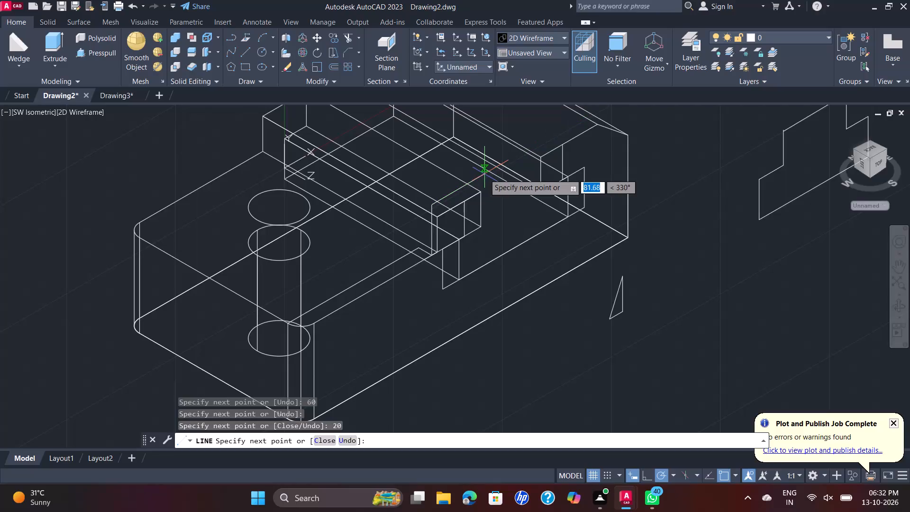
{"action": "key", "text": "grave"}
{"action": "key", "text": "Escape"}
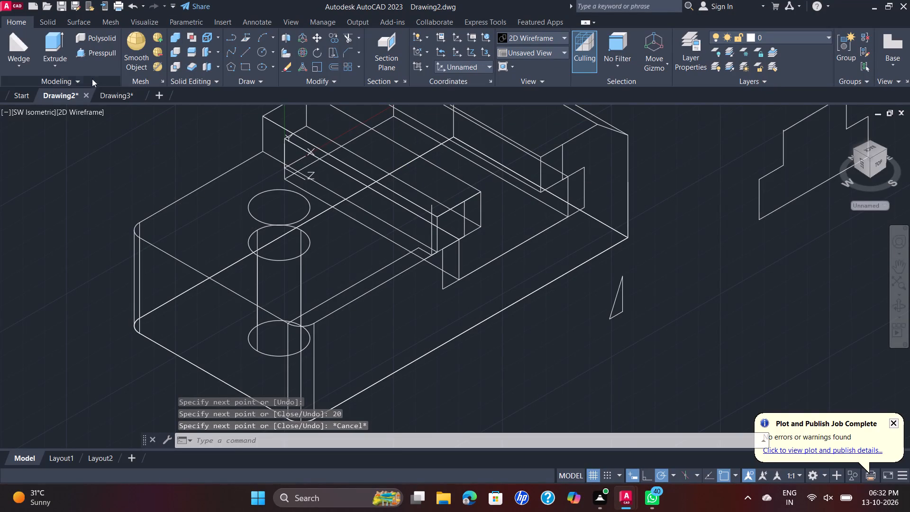
Chamfer the top line of the ridge's near end with the 20 mm vertical line, using distances 14 and 11.30.
{"action": "left_click", "coordinate": [346, 53]}
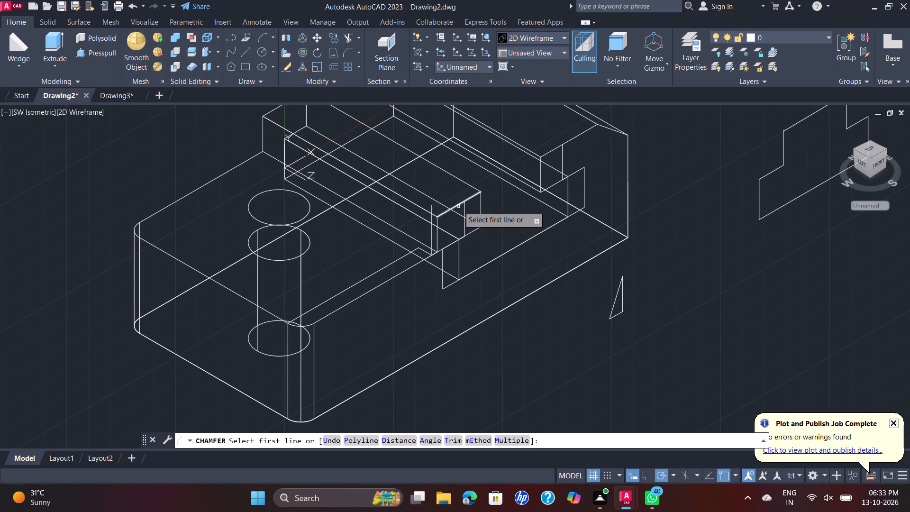
{"action": "left_click", "coordinate": [458, 206]}
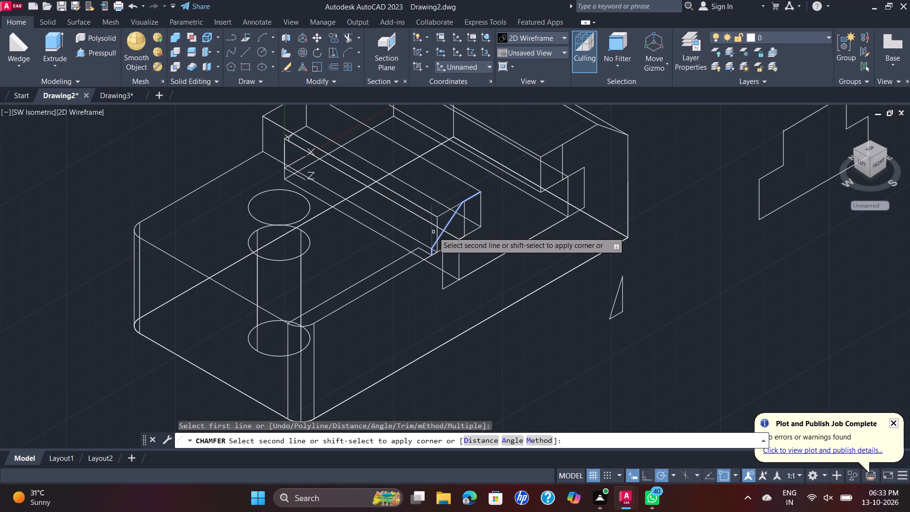
{"action": "left_click", "coordinate": [433, 232]}
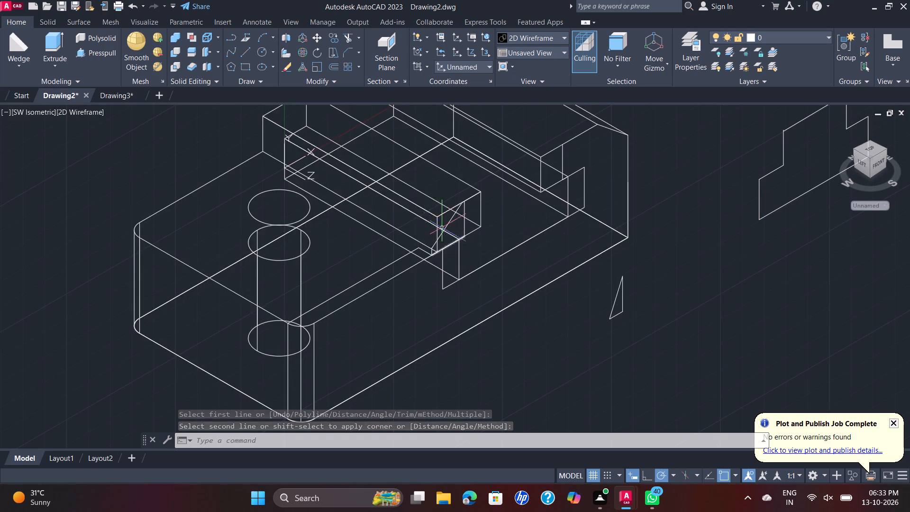
Presspull the area beneath the sloping chamfer line on the ridge's near end by 80 mm along the ridge.
{"action": "scroll", "coordinate": [429, 254], "scroll_direction": "up", "scroll_amount": 3}
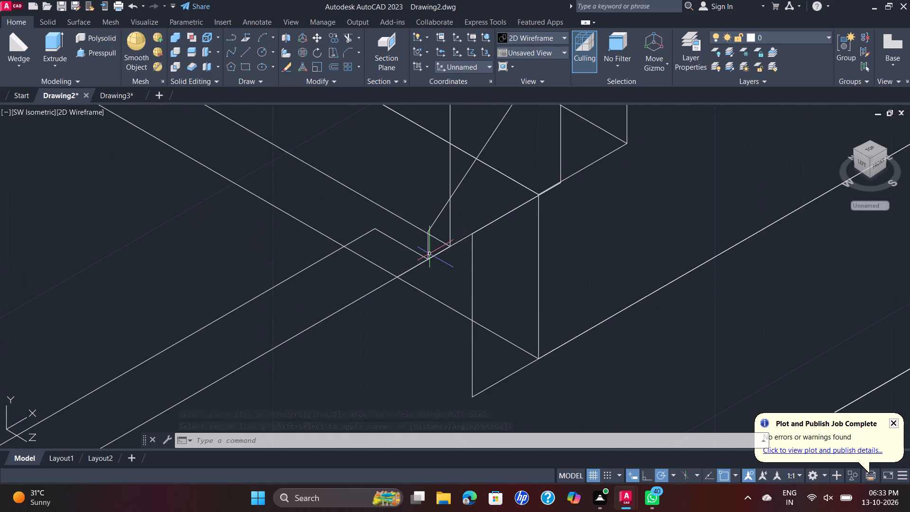
{"action": "scroll", "coordinate": [433, 242], "scroll_direction": "down", "scroll_amount": 2}
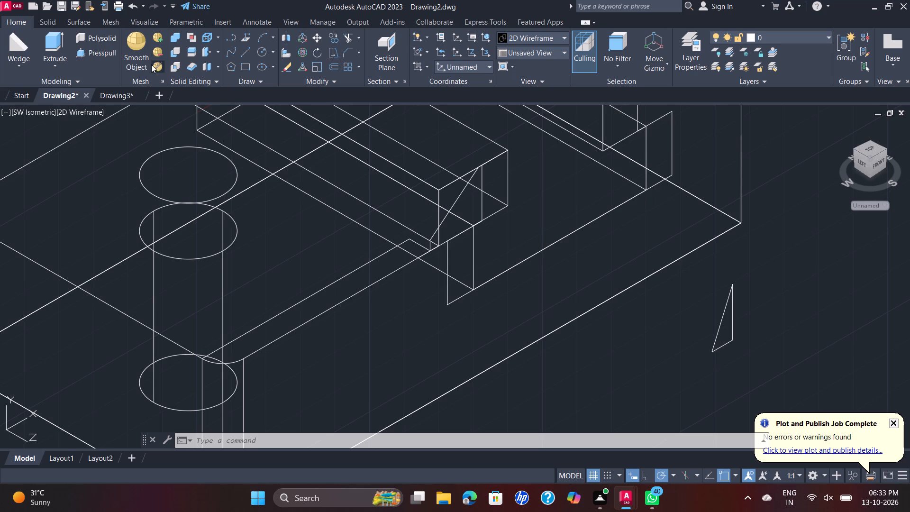
{"action": "left_click", "coordinate": [89, 52]}
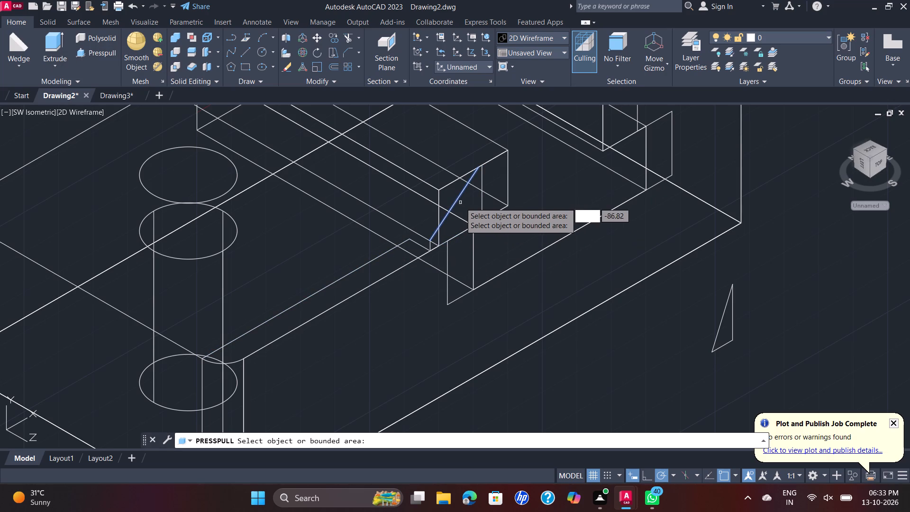
{"action": "left_click", "coordinate": [472, 219]}
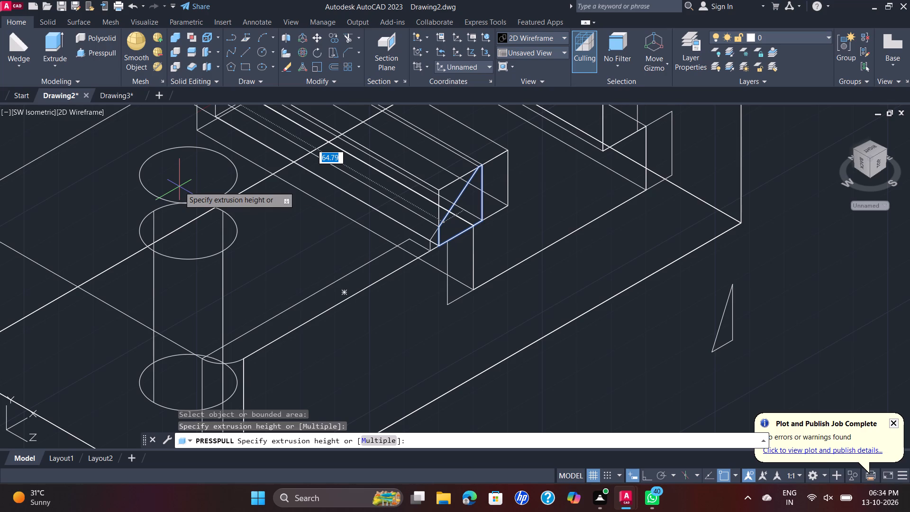
{"action": "type", "text": "80"}
{"action": "key", "text": "Return"}
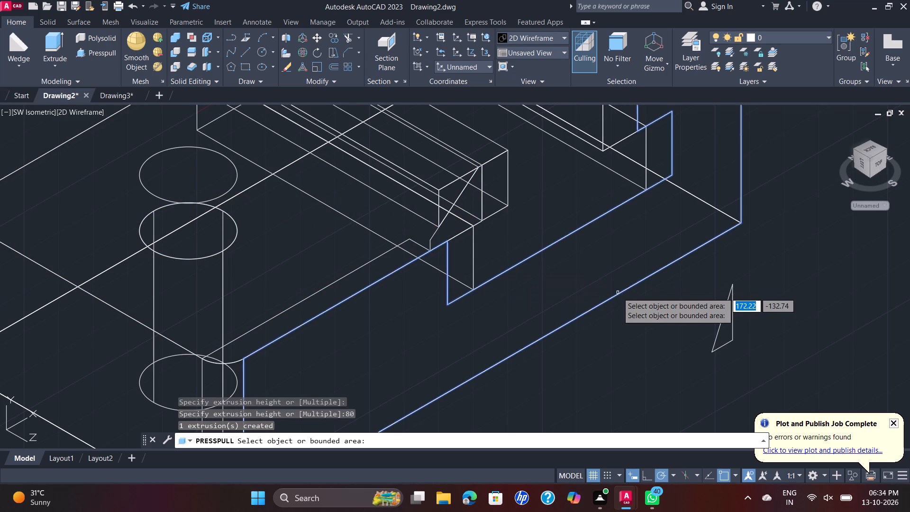
{"action": "key", "text": "Escape"}
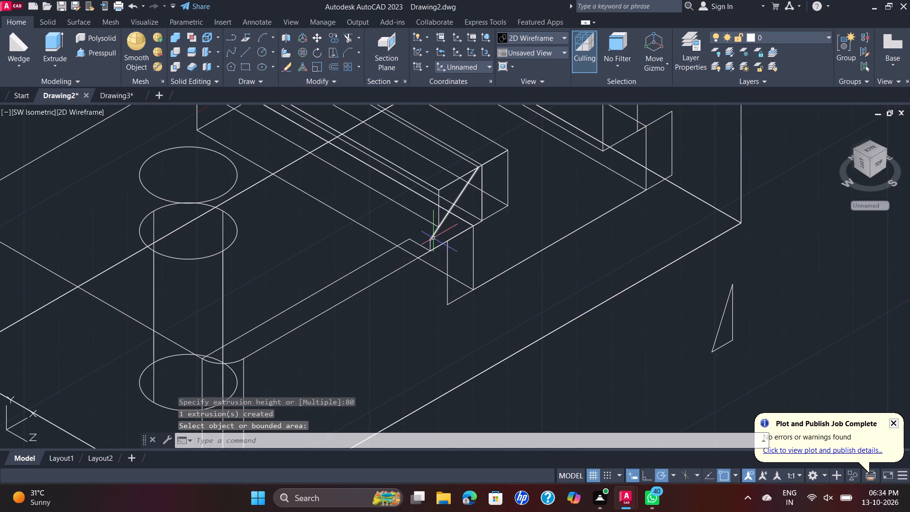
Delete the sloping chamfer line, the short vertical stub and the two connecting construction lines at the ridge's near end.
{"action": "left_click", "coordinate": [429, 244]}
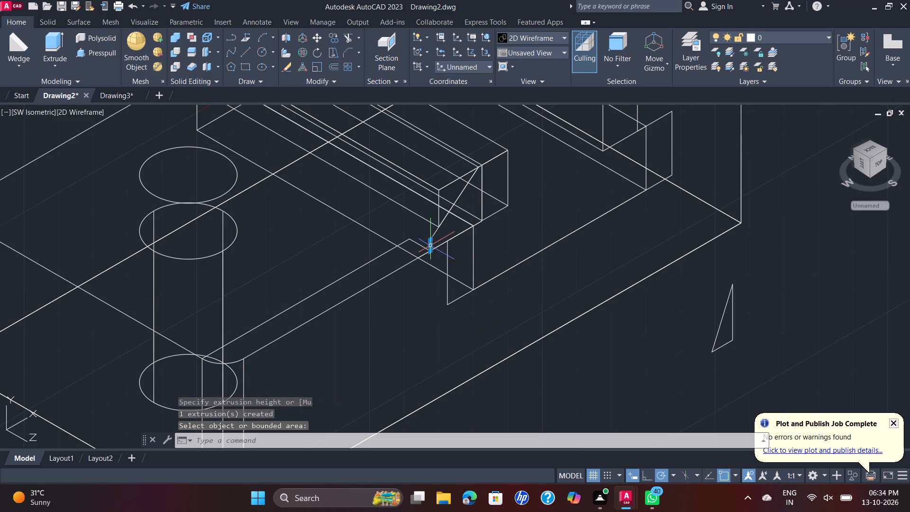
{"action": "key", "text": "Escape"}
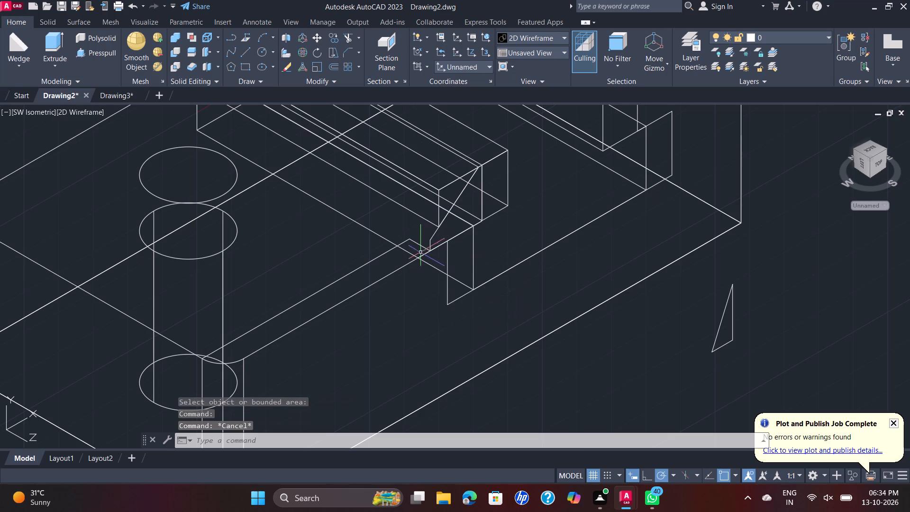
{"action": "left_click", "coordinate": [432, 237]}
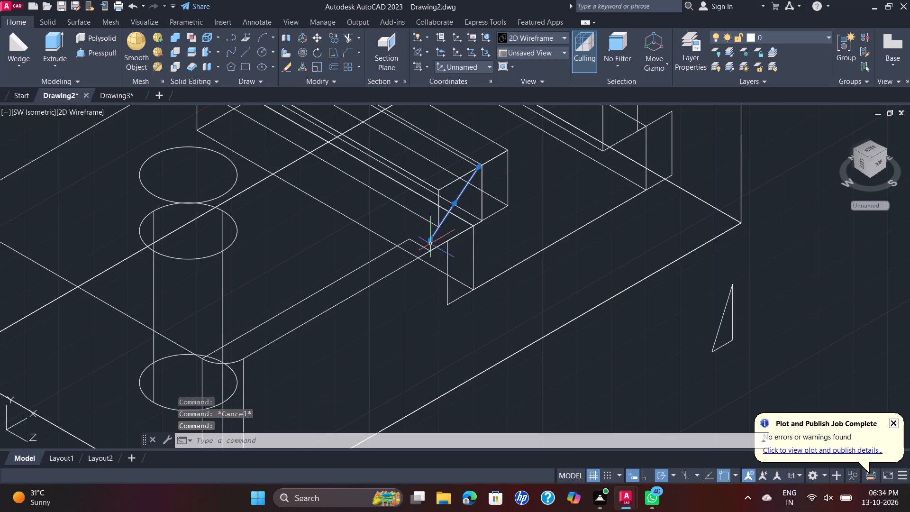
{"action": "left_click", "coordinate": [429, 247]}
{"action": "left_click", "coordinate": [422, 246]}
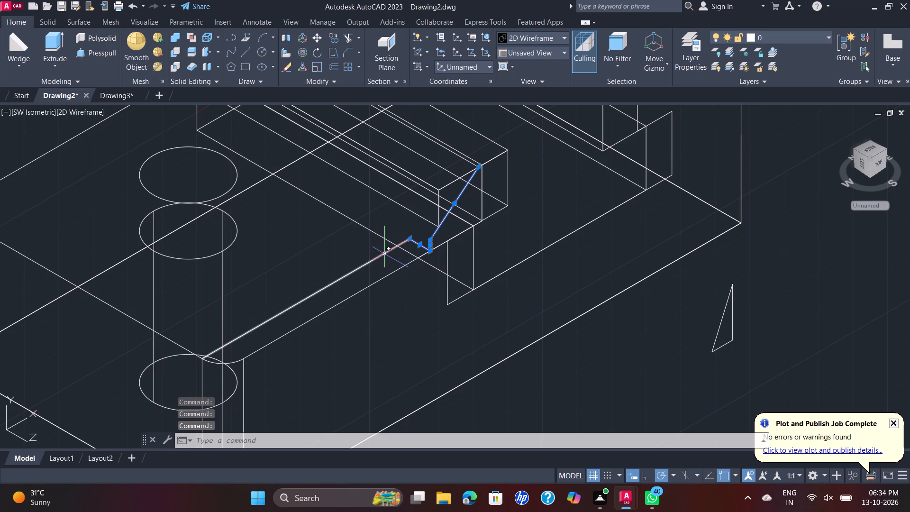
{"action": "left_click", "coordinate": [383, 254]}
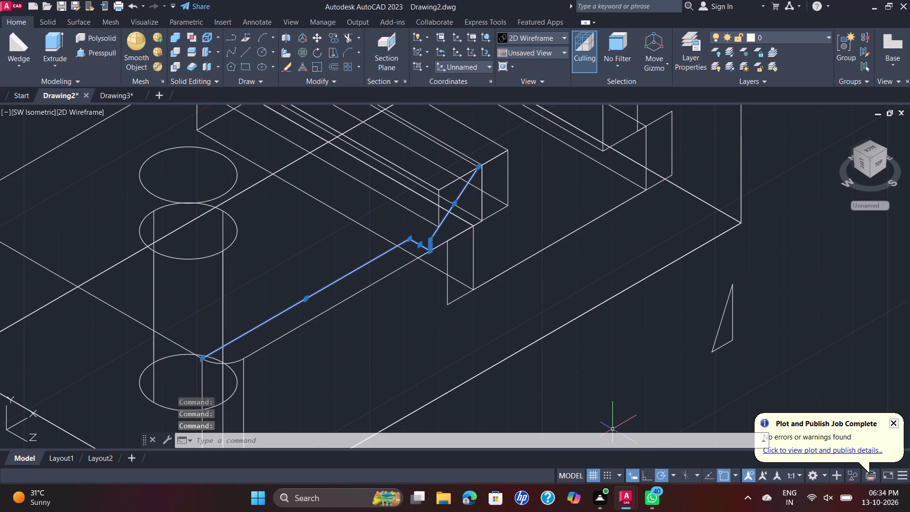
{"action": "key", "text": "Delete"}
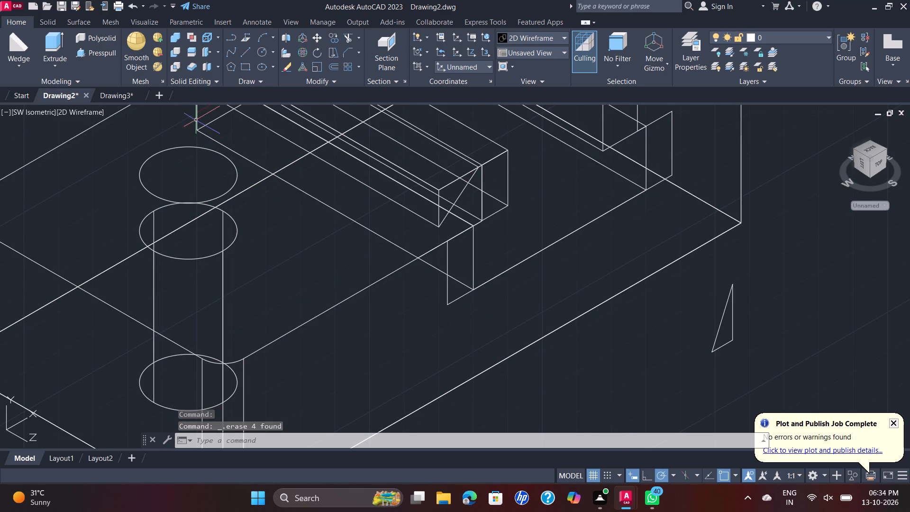
Show the model in the Shades of Gray visual style and examine the ridge's sloped near end.
{"action": "left_click", "coordinate": [78, 113]}
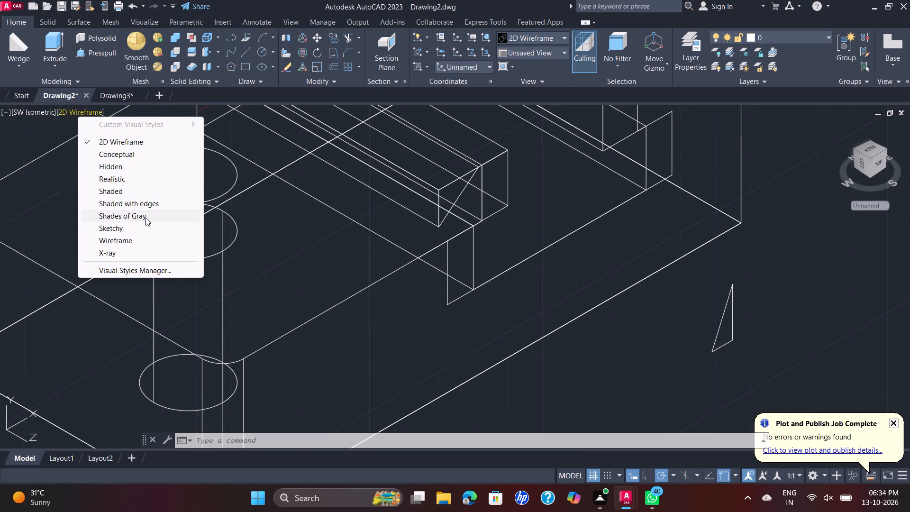
{"action": "left_click", "coordinate": [146, 218]}
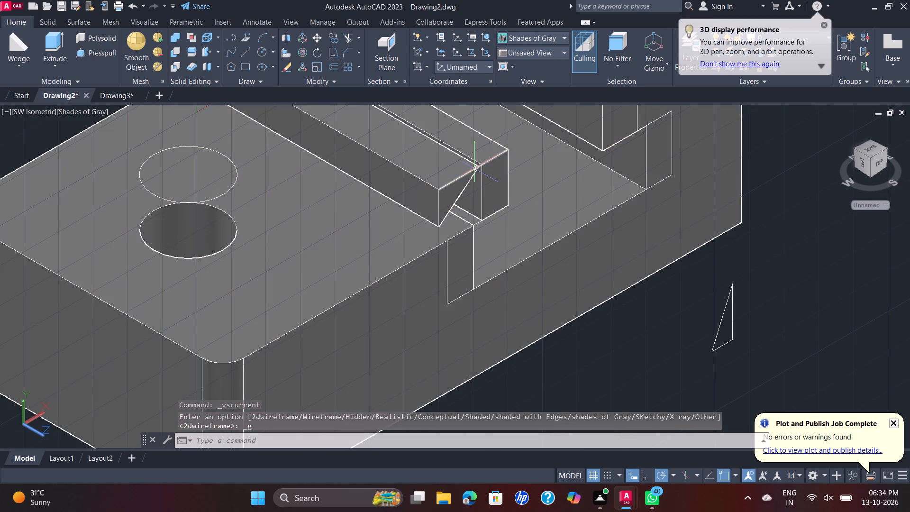
{"action": "scroll", "coordinate": [475, 169], "scroll_direction": "down", "scroll_amount": 3}
{"action": "scroll", "coordinate": [464, 170], "scroll_direction": "up", "scroll_amount": 3}
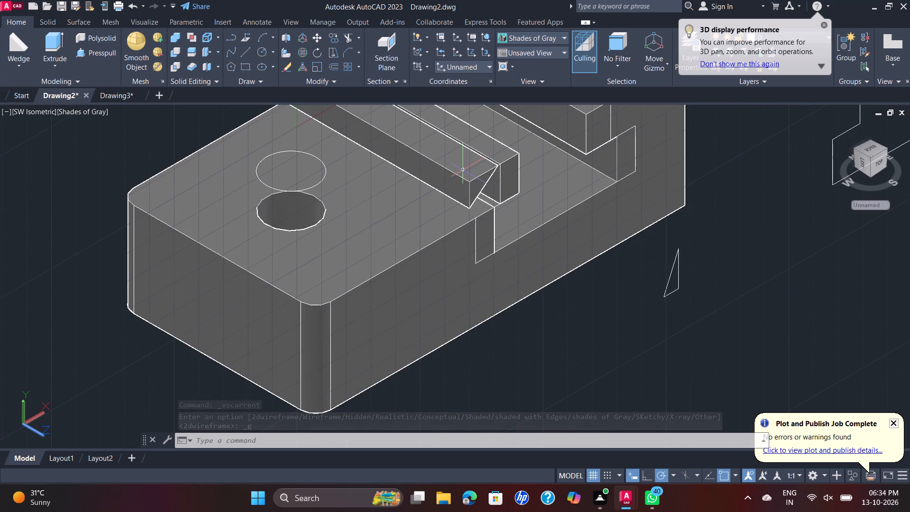
{"action": "scroll", "coordinate": [493, 175], "scroll_direction": "up", "scroll_amount": 1}
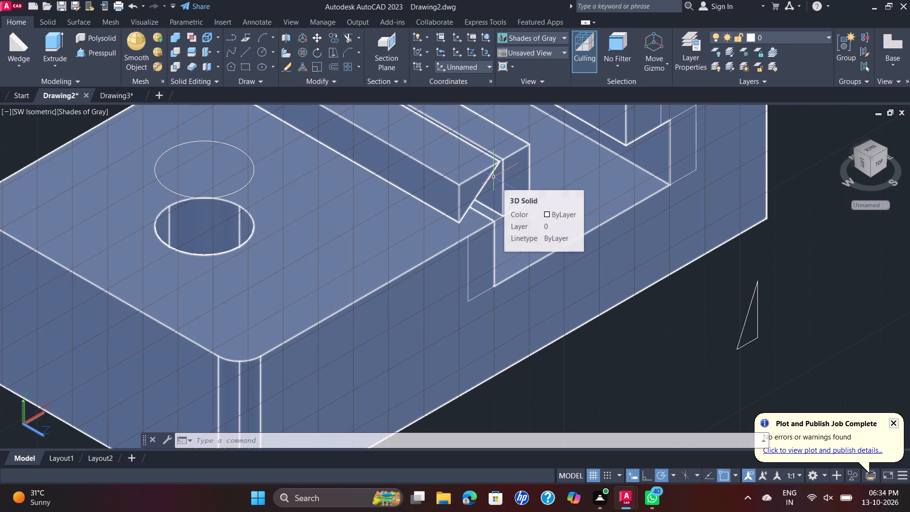
{"action": "scroll", "coordinate": [494, 177], "scroll_direction": "down", "scroll_amount": 2}
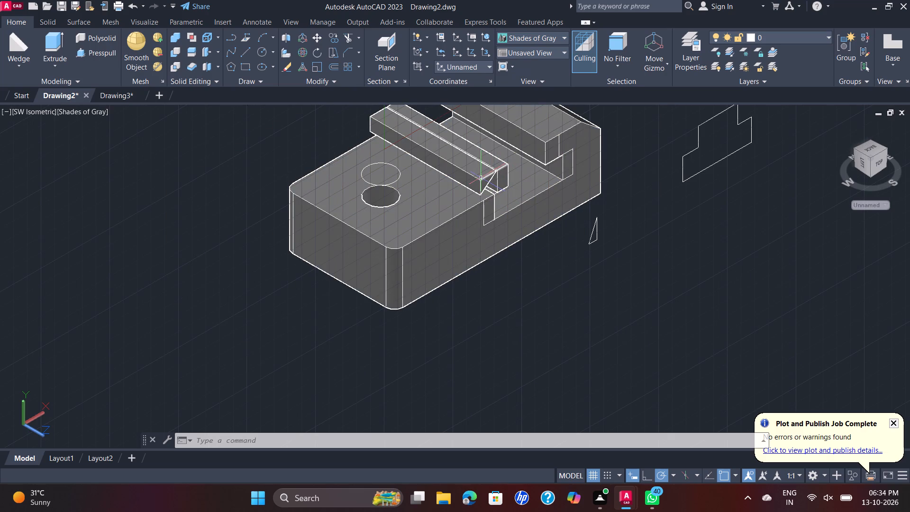
{"action": "left_click", "coordinate": [481, 178]}
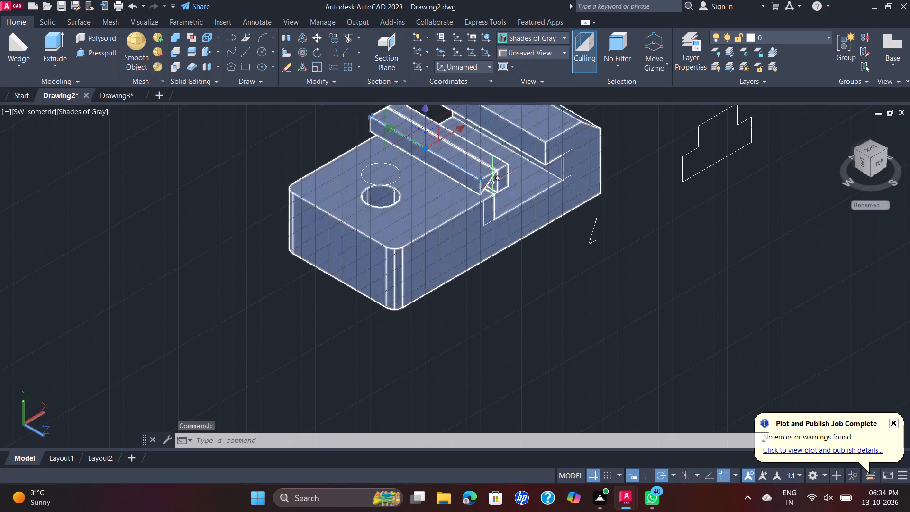
{"action": "key", "text": "Escape"}
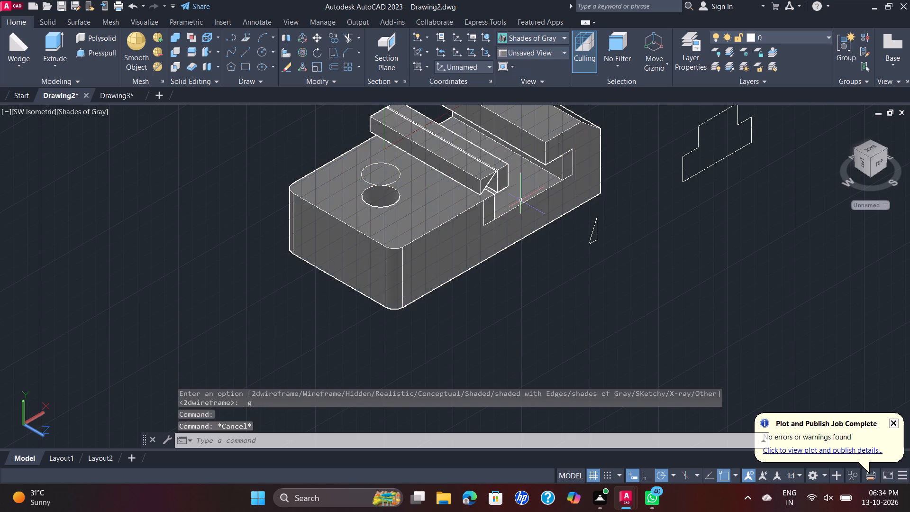
Undo back through the line deletion, the 80 mm presspull, the chamfer and the connected construction lines at the ridge's near end.
{"action": "key", "text": "ctrl+z"}
{"action": "key", "text": "ctrl+z"}
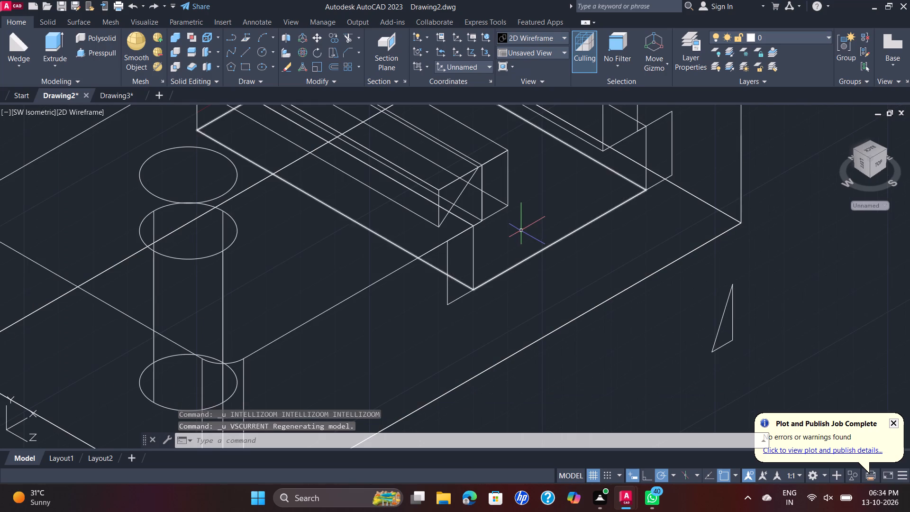
{"action": "key", "text": "ctrl+z"}
{"action": "key", "text": "ctrl+z"}
{"action": "key", "text": "ctrl+z"}
{"action": "key", "text": "ctrl+z"}
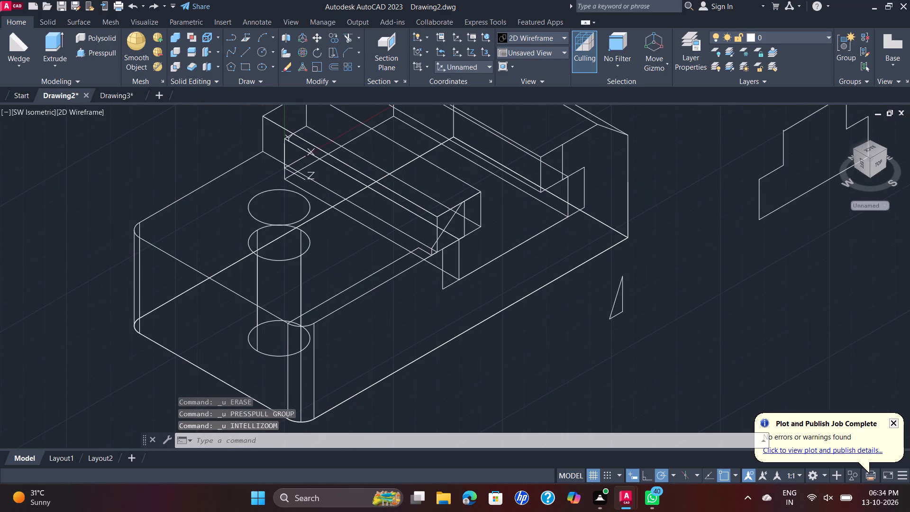
{"action": "key", "text": "ctrl+z"}
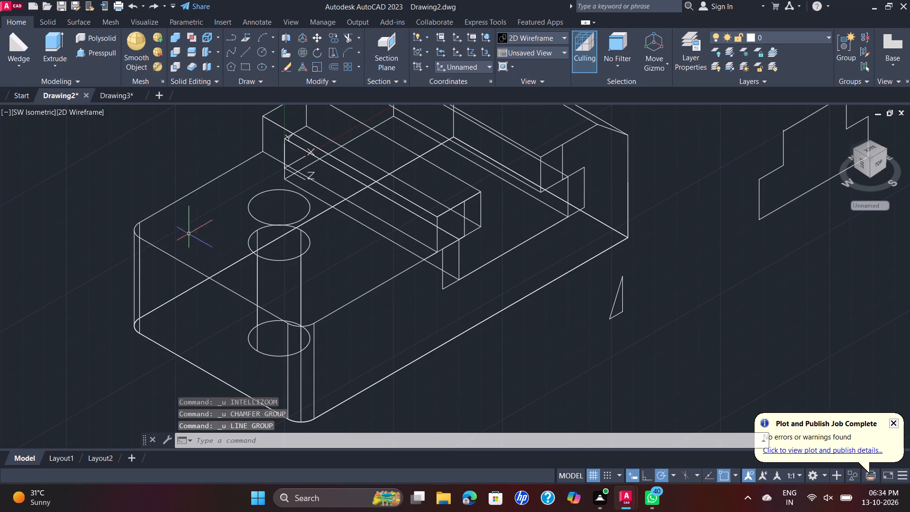
Switch the visual style to Shades of Gray.
{"action": "left_click", "coordinate": [76, 110]}
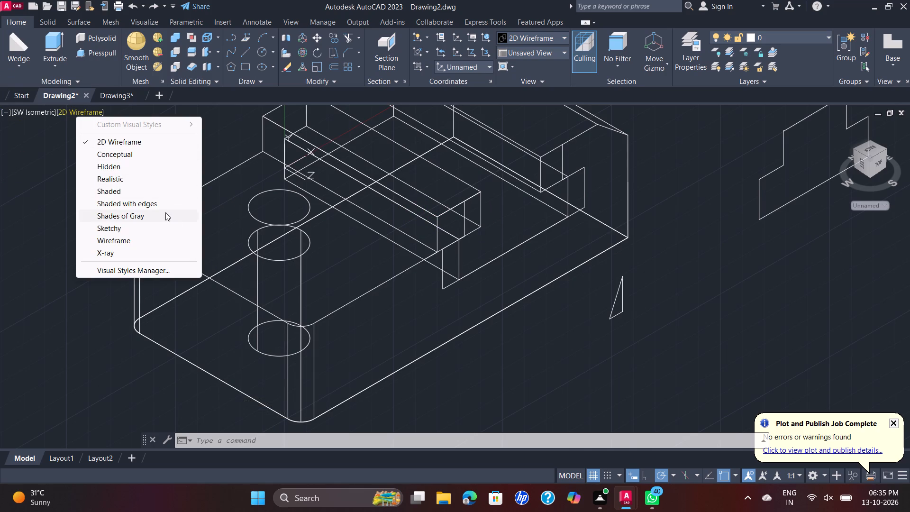
{"action": "left_click", "coordinate": [165, 212]}
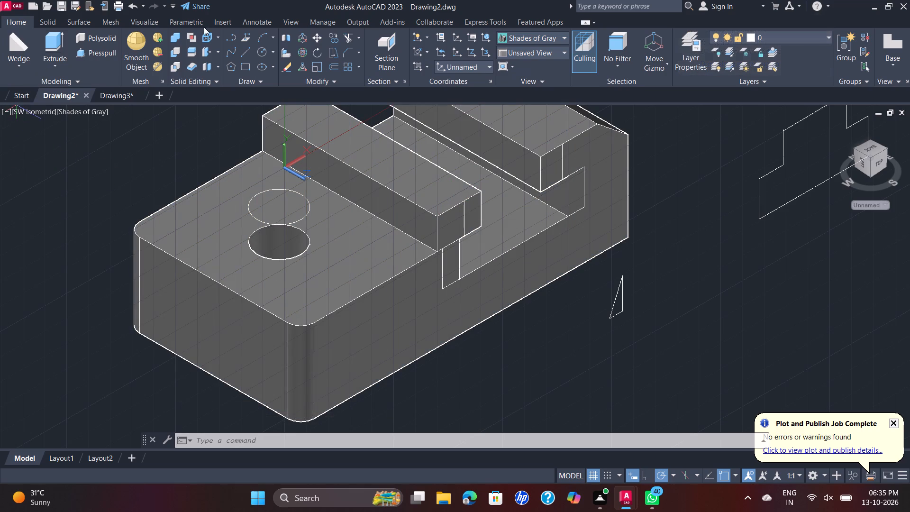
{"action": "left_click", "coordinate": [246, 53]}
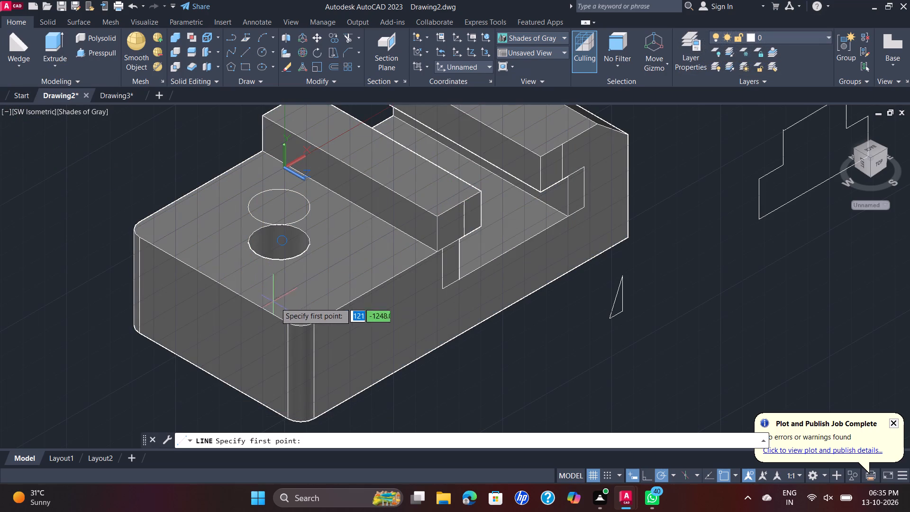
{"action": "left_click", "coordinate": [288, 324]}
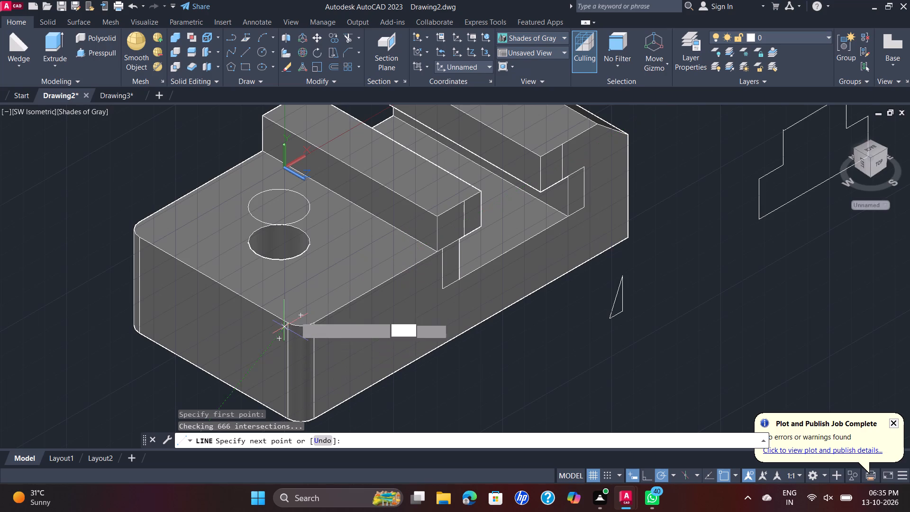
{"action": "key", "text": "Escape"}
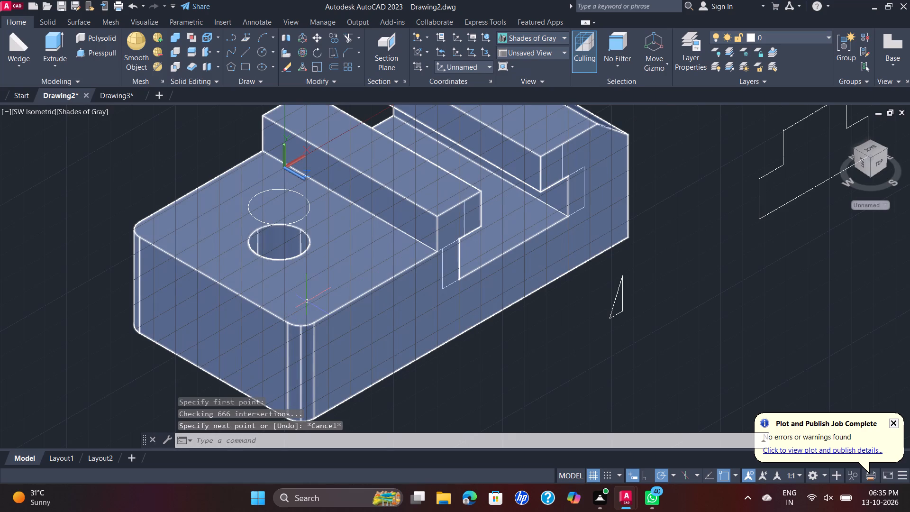
Draw connected lines from the near rounded corner's arc centre: 6 mm across to the long top edge and 60 mm along it toward the ridge.
{"action": "key", "text": "space"}
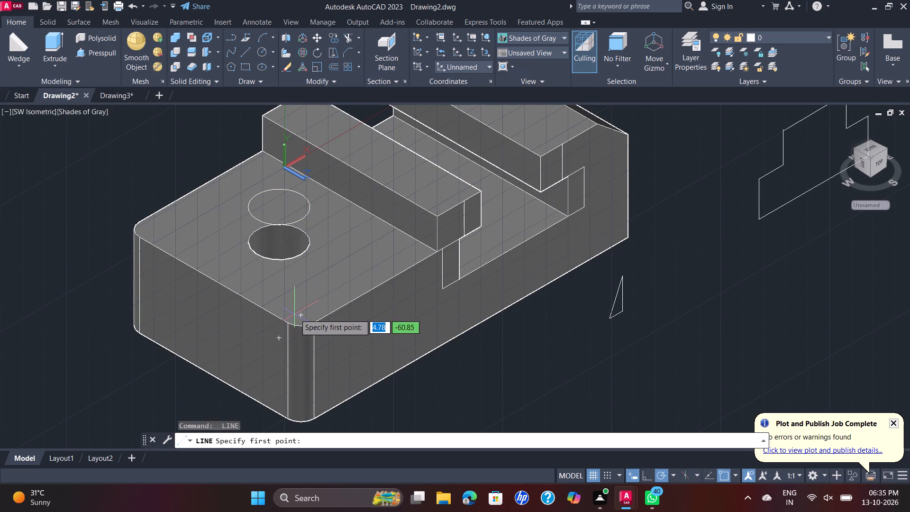
{"action": "left_click", "coordinate": [300, 318]}
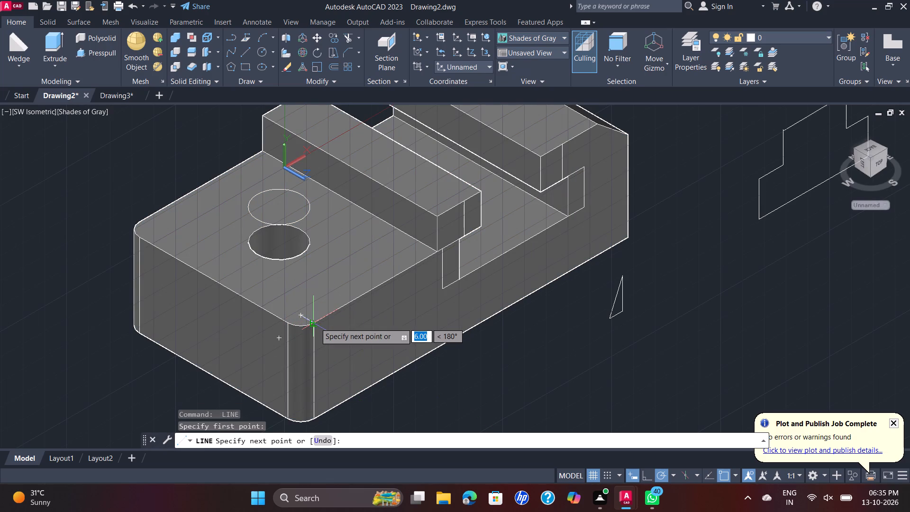
{"action": "left_click", "coordinate": [315, 323]}
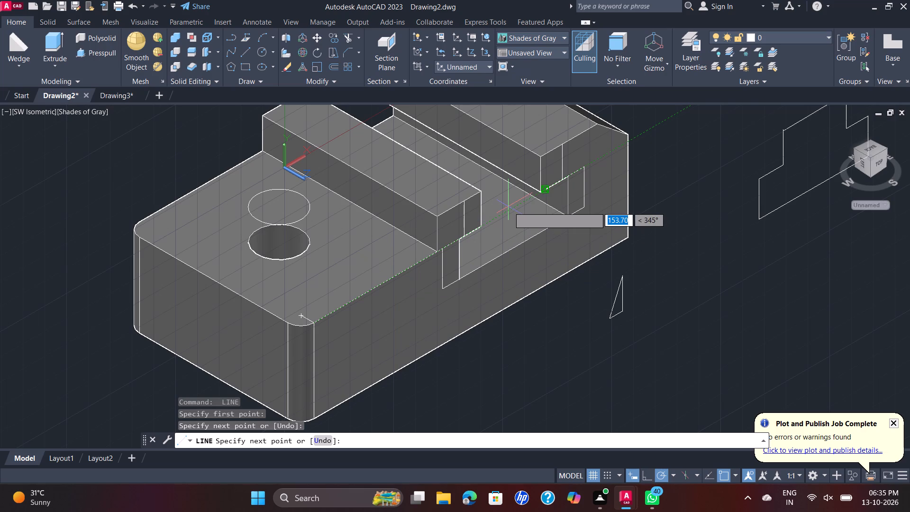
{"action": "type", "text": "60"}
{"action": "key", "text": "Return"}
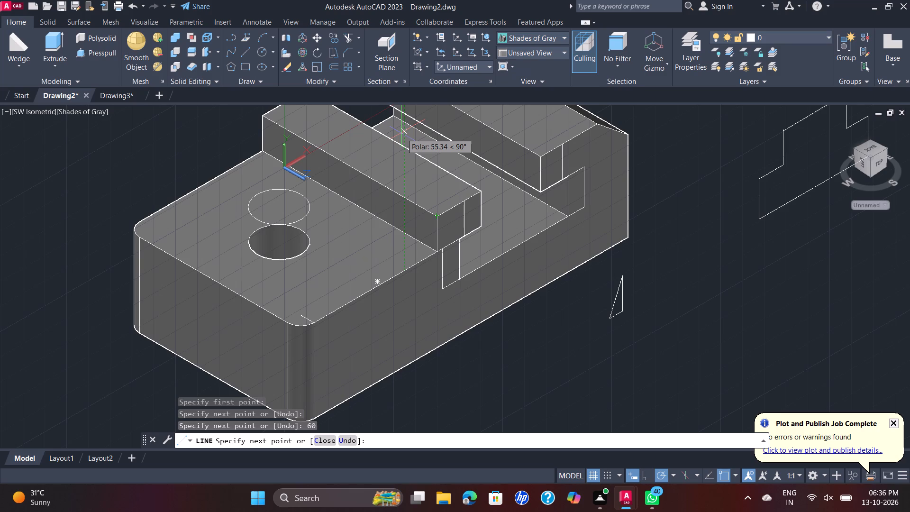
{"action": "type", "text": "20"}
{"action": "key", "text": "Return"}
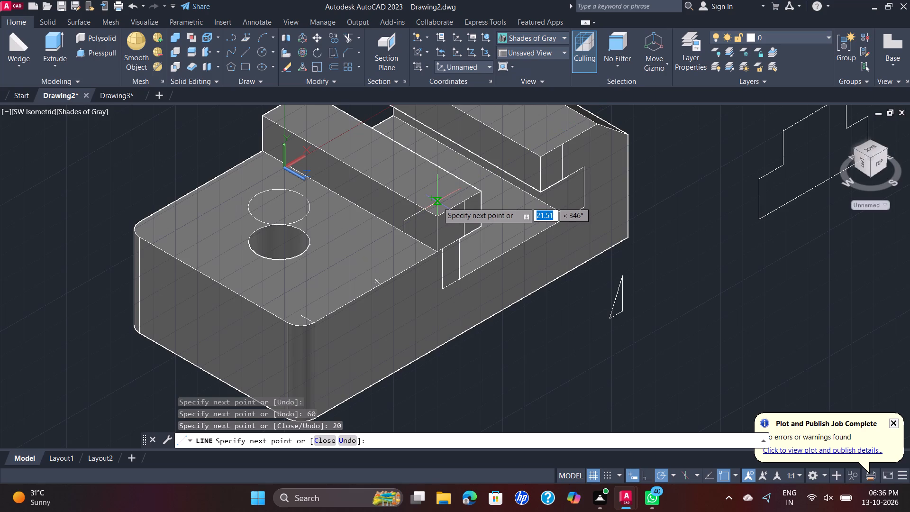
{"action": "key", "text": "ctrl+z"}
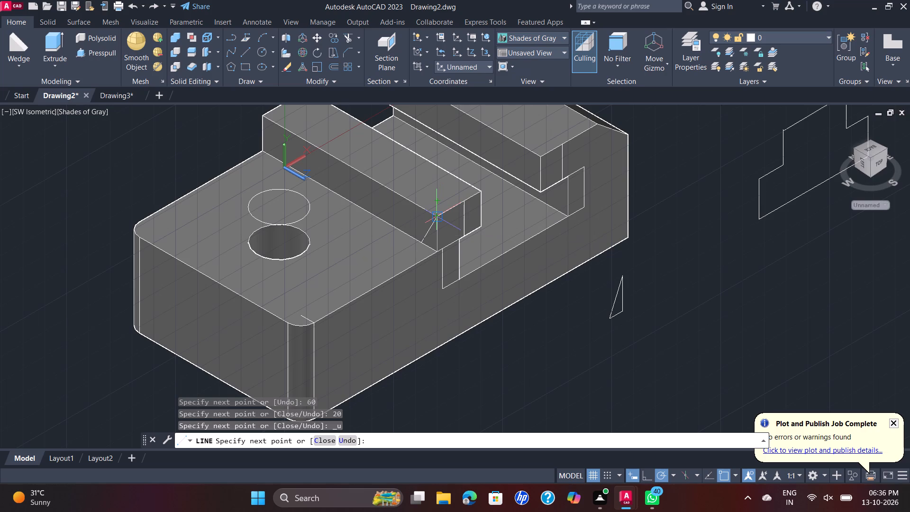
Continue the line from the 60 mm point up to the ridge's near top corner and 14 mm straight down to its base corner.
{"action": "left_click", "coordinate": [437, 216]}
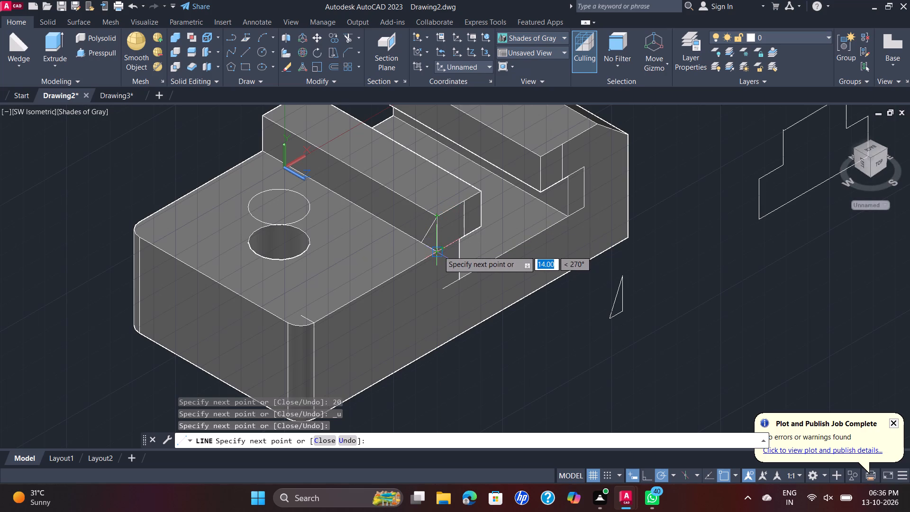
{"action": "left_click", "coordinate": [438, 251]}
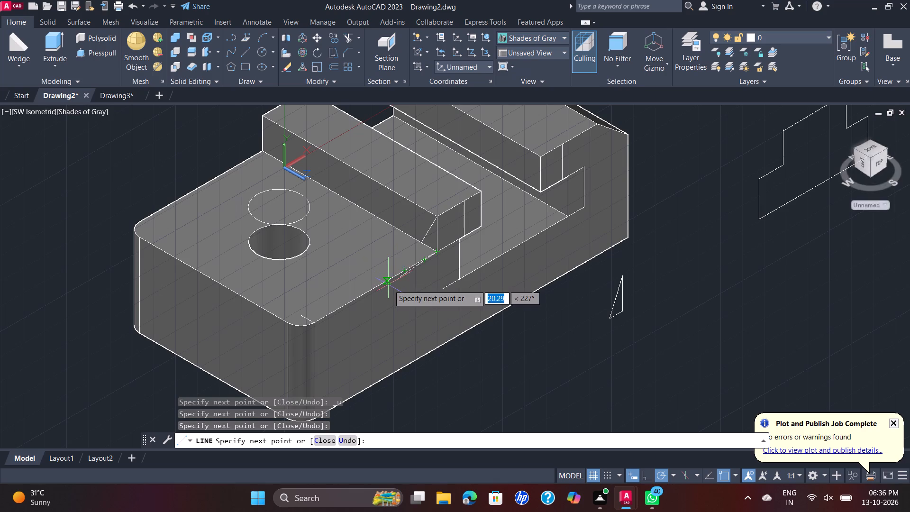
{"action": "key", "text": "Escape"}
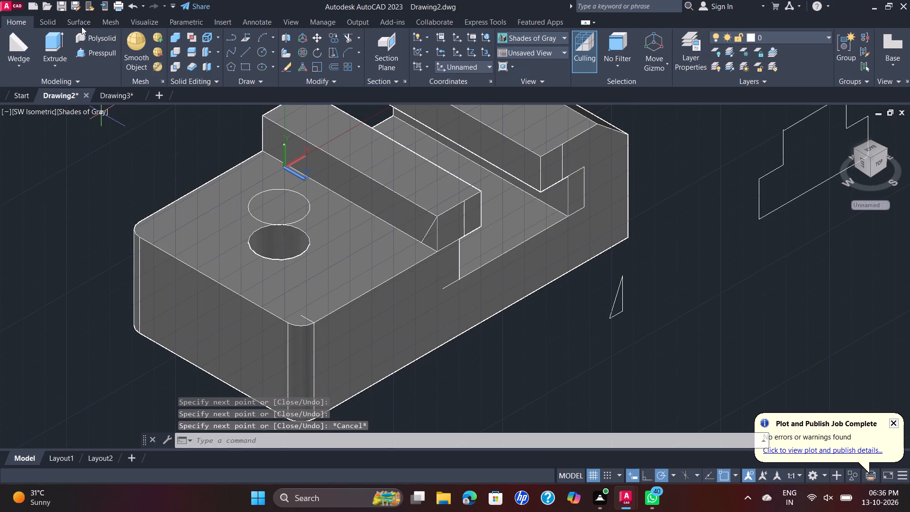
Switch the visual style to 2D Wireframe.
{"action": "left_click", "coordinate": [91, 114]}
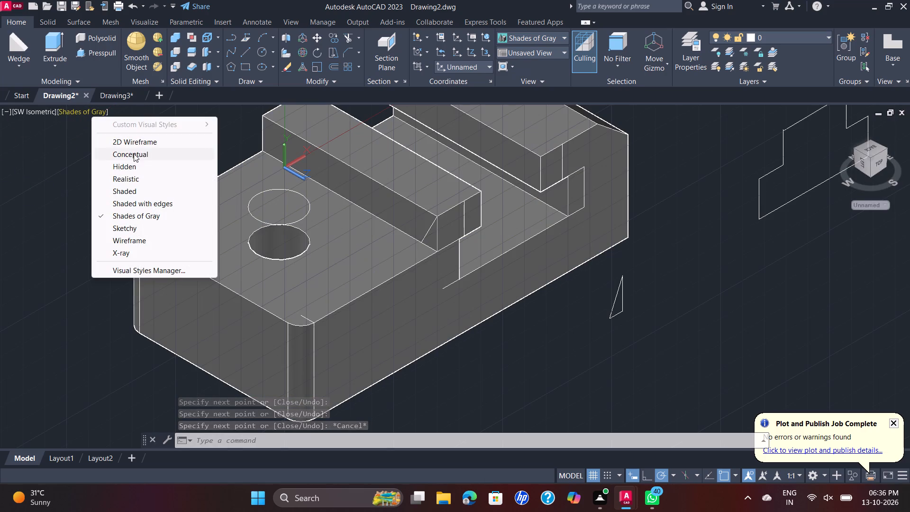
{"action": "left_click", "coordinate": [148, 144]}
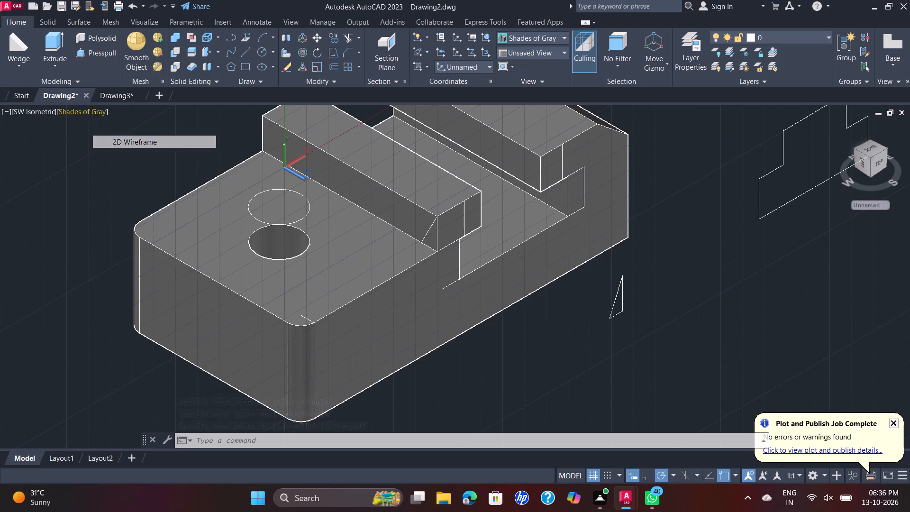
Join the slanted, vertical and short base lines of the triangular profile at the ridge's near end.
{"action": "scroll", "coordinate": [423, 246], "scroll_direction": "up", "scroll_amount": 2}
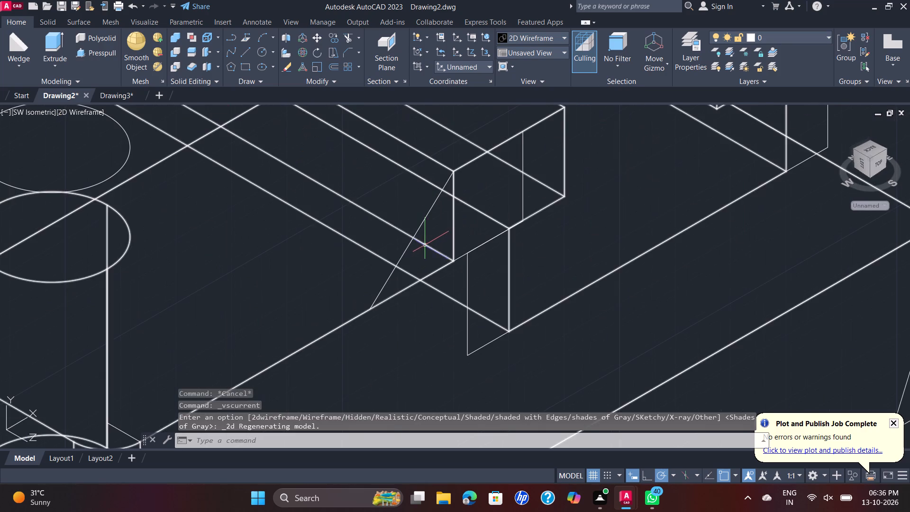
{"action": "left_click", "coordinate": [417, 229]}
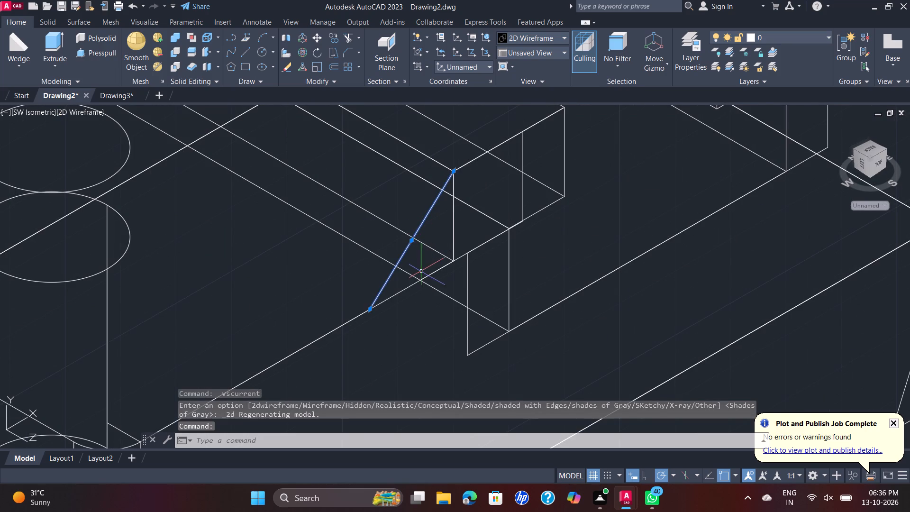
{"action": "left_click", "coordinate": [427, 277]}
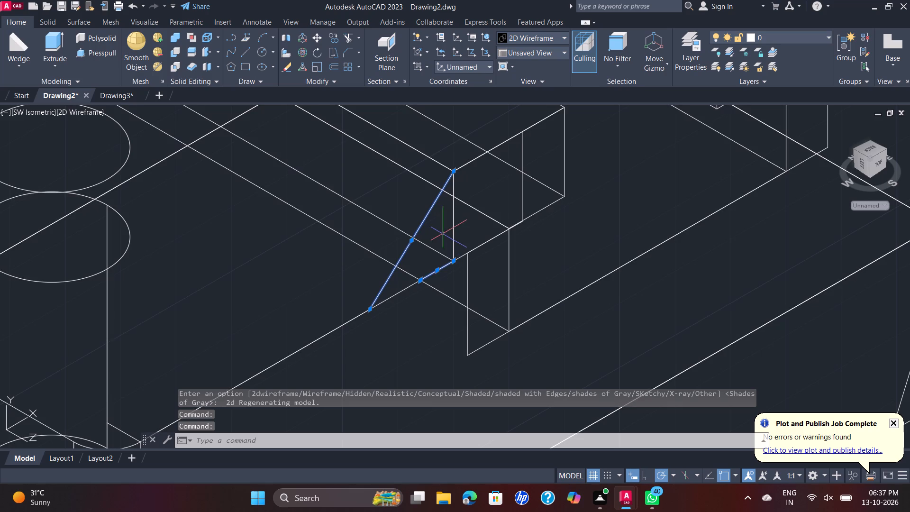
{"action": "left_click", "coordinate": [454, 222]}
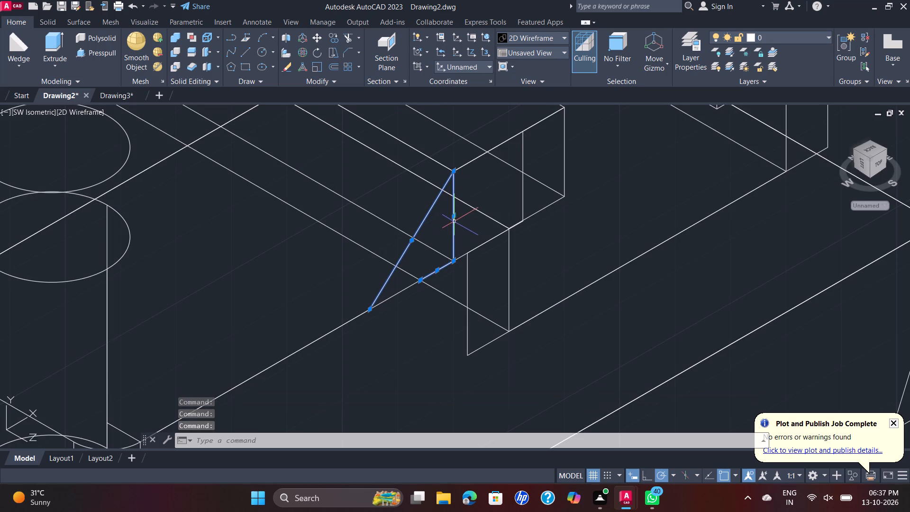
{"action": "left_click", "coordinate": [405, 287]}
{"action": "scroll", "coordinate": [404, 299], "scroll_direction": "down", "scroll_amount": 1}
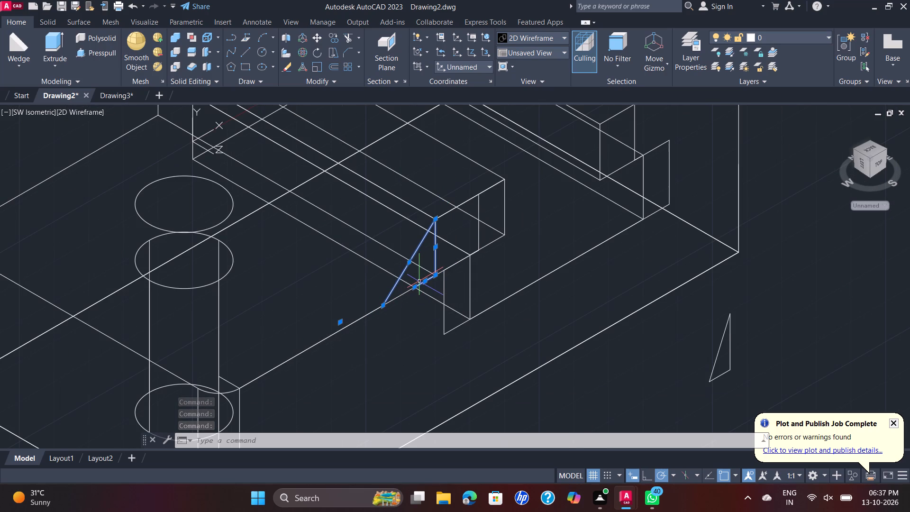
{"action": "key", "text": "j"}
{"action": "key", "text": "Return"}
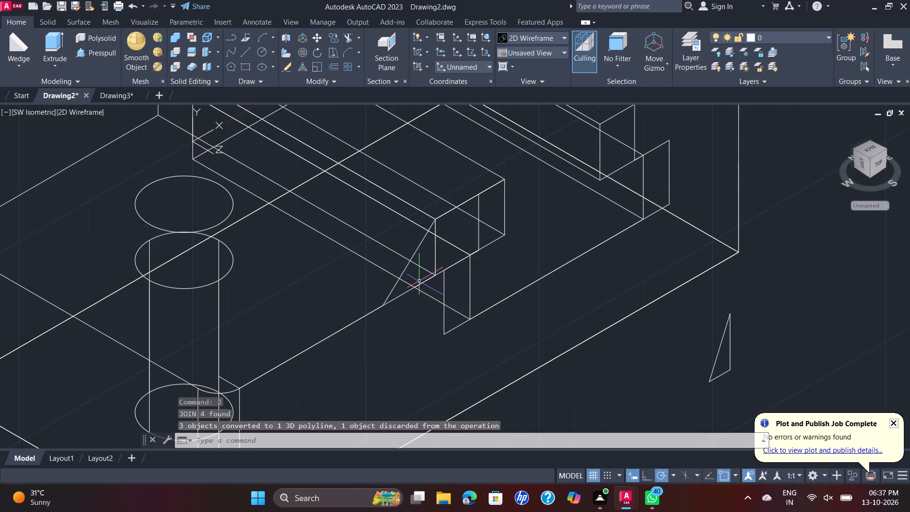
Presspull the joined triangular profile 80 mm along the ridge's face toward the block's far side.
{"action": "left_click", "coordinate": [94, 54]}
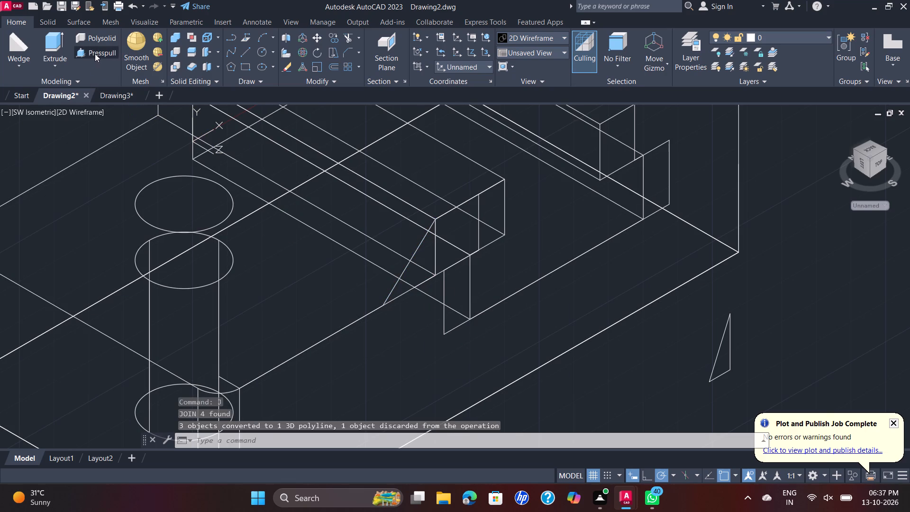
{"action": "left_click", "coordinate": [411, 262]}
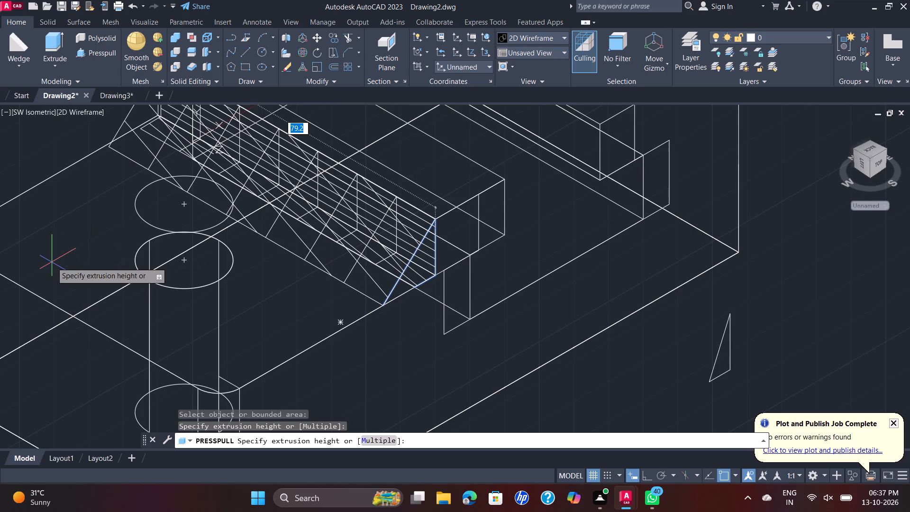
{"action": "type", "text": "80"}
{"action": "key", "text": "Return"}
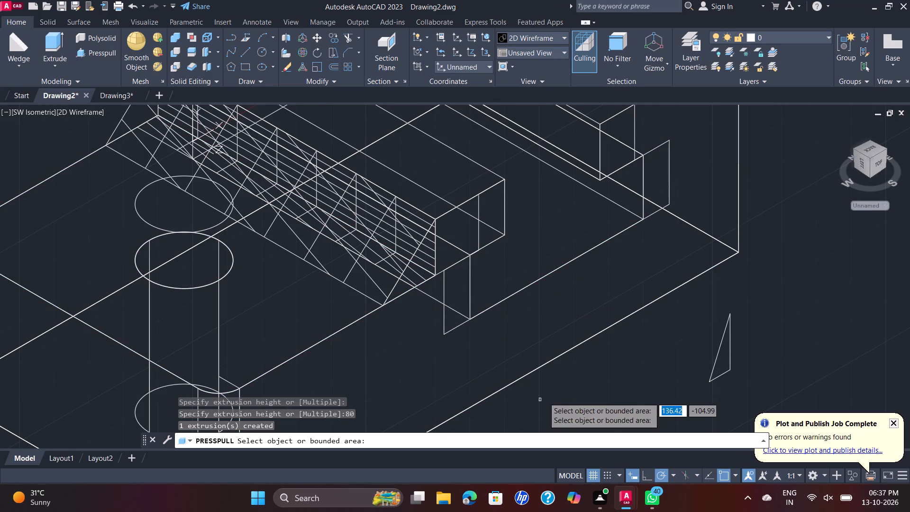
{"action": "key", "text": "Escape"}
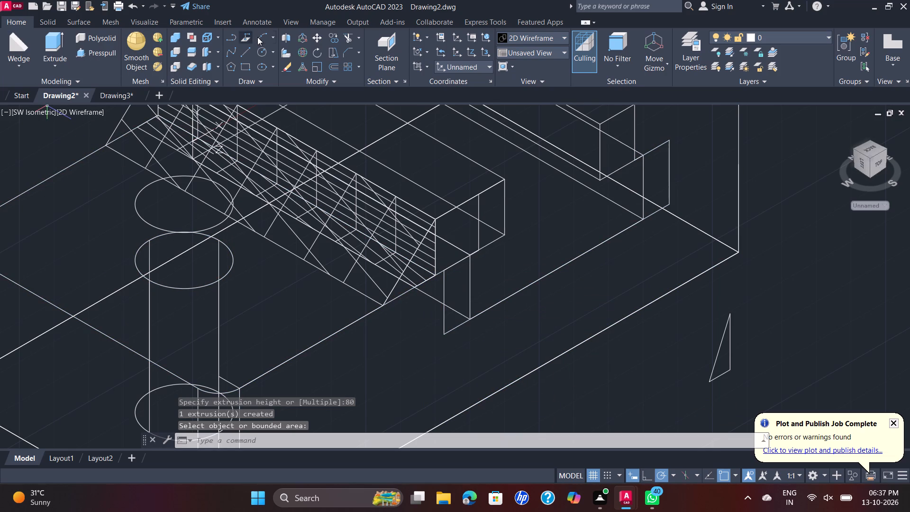
Draw a line along the profile's base, from the foot of the slope to the ridge's near base corner.
{"action": "left_click", "coordinate": [249, 50]}
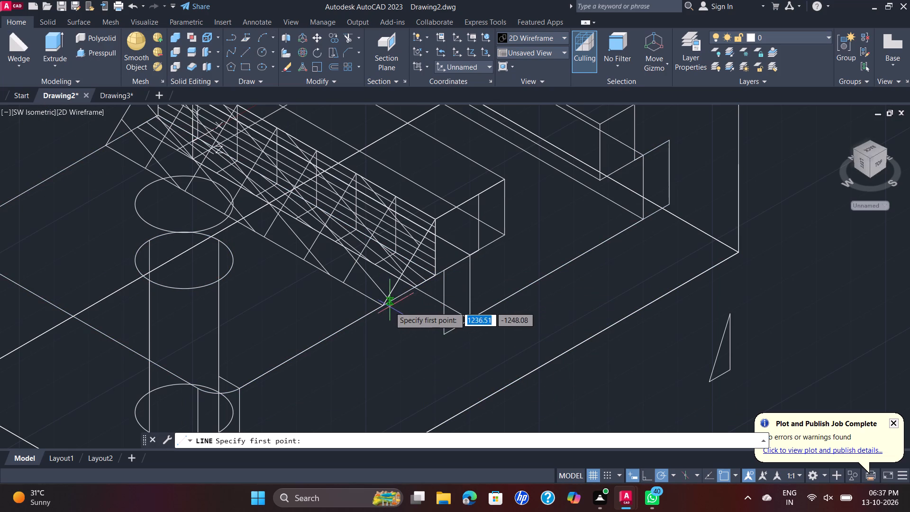
{"action": "left_click", "coordinate": [385, 305]}
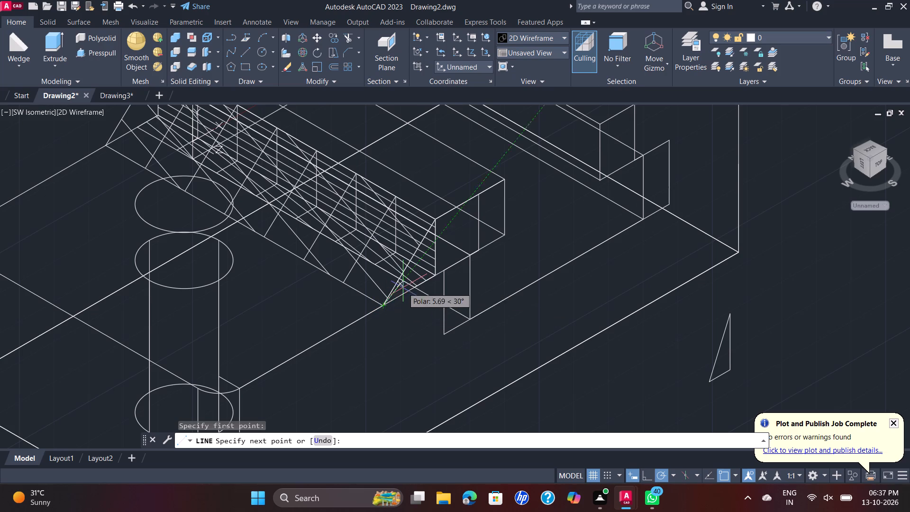
{"action": "left_click", "coordinate": [437, 274]}
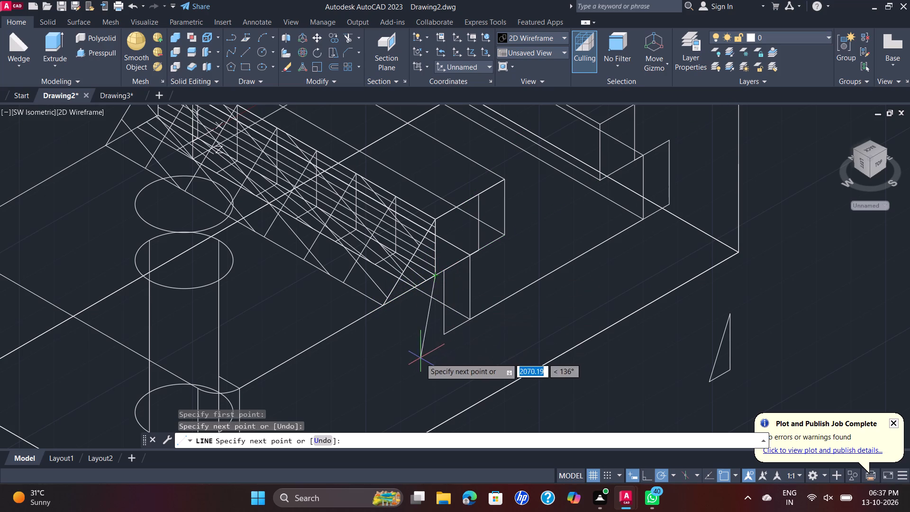
{"action": "key", "text": "Escape"}
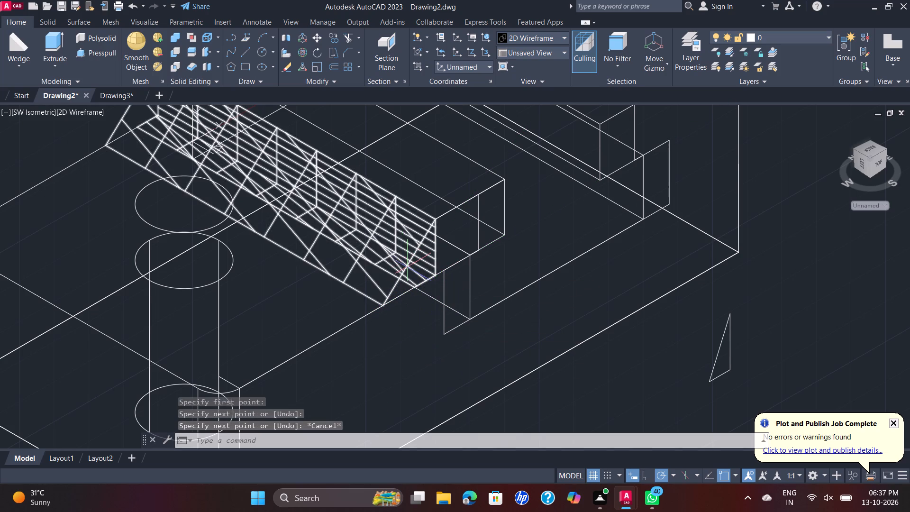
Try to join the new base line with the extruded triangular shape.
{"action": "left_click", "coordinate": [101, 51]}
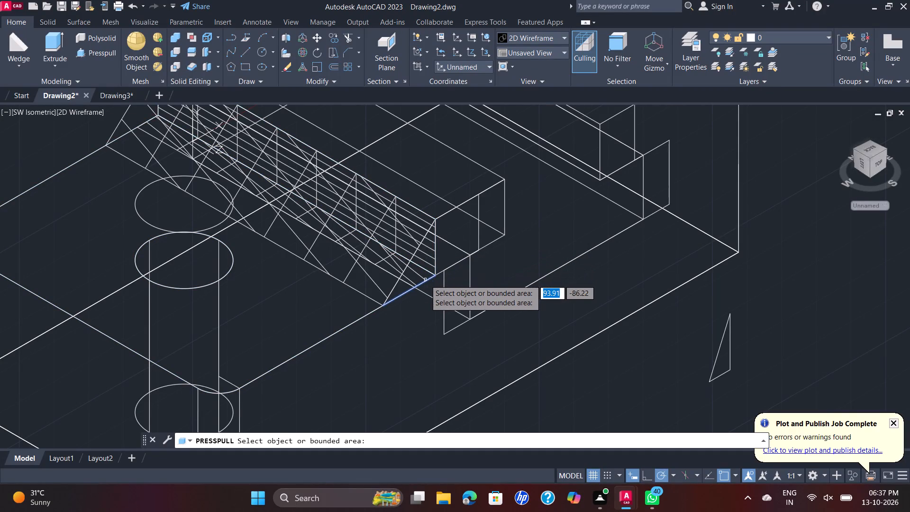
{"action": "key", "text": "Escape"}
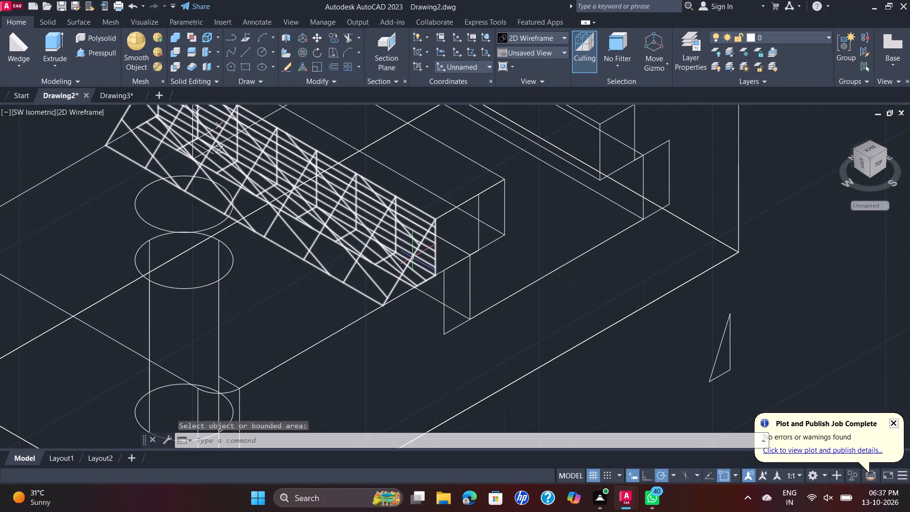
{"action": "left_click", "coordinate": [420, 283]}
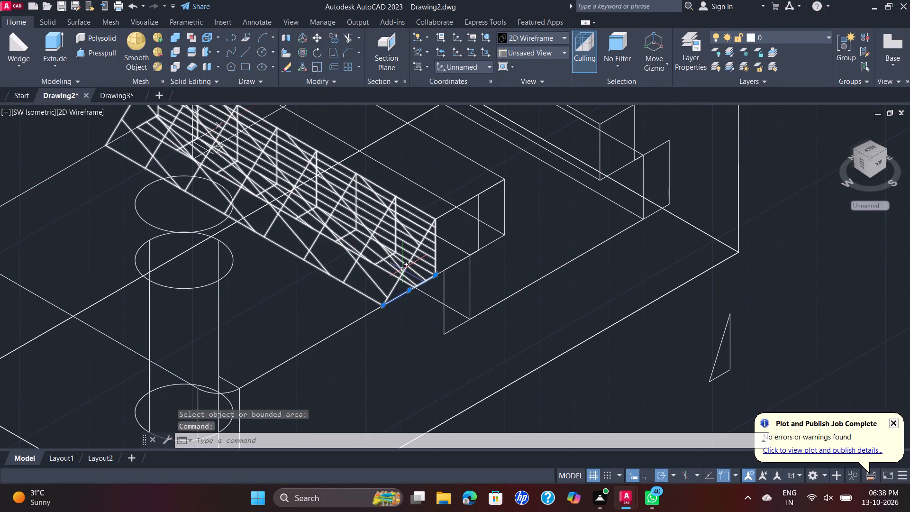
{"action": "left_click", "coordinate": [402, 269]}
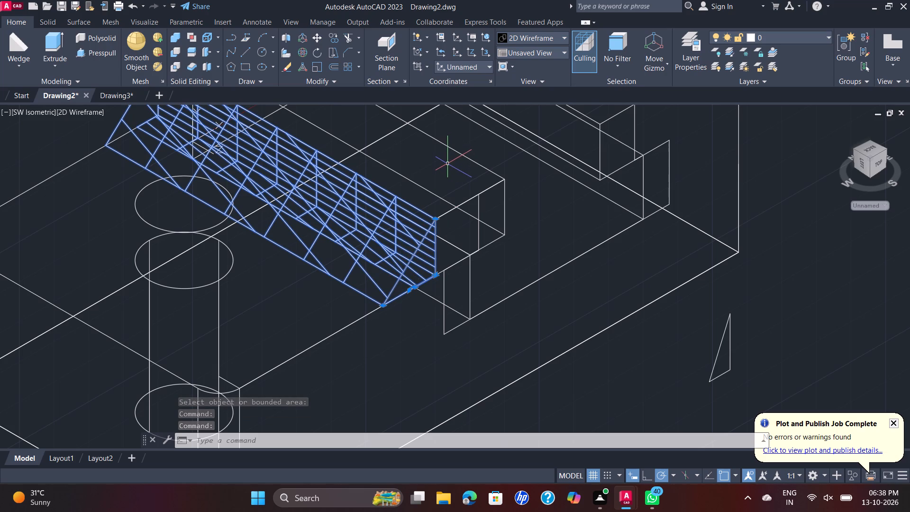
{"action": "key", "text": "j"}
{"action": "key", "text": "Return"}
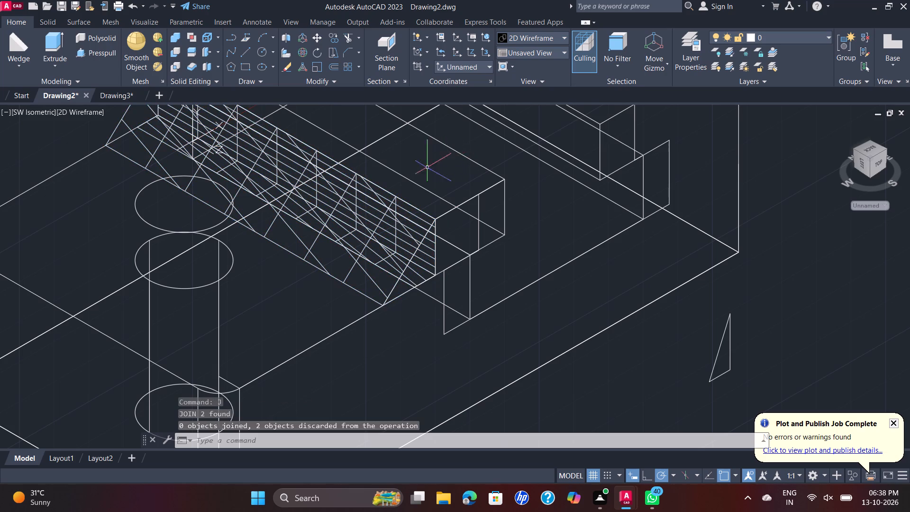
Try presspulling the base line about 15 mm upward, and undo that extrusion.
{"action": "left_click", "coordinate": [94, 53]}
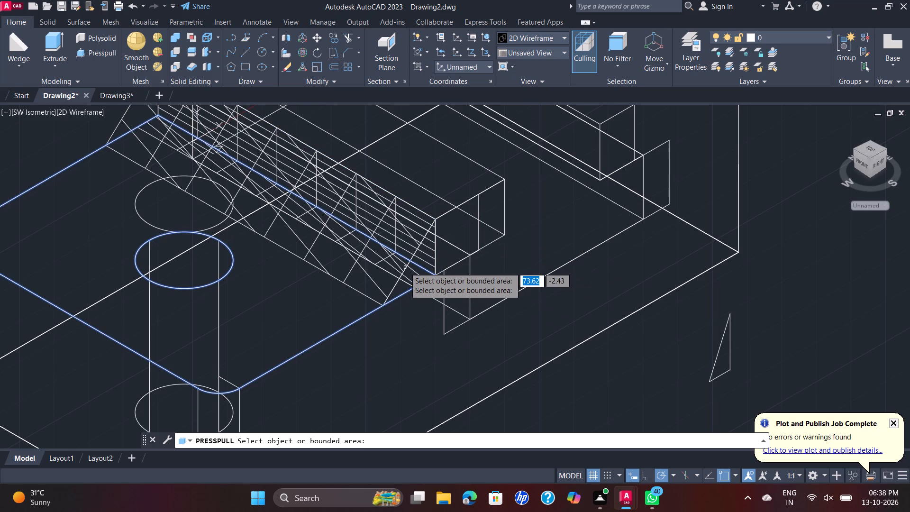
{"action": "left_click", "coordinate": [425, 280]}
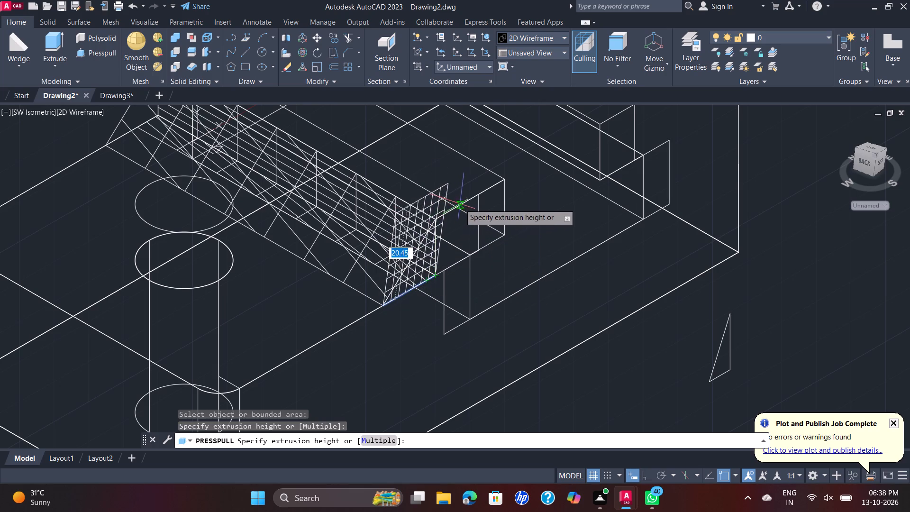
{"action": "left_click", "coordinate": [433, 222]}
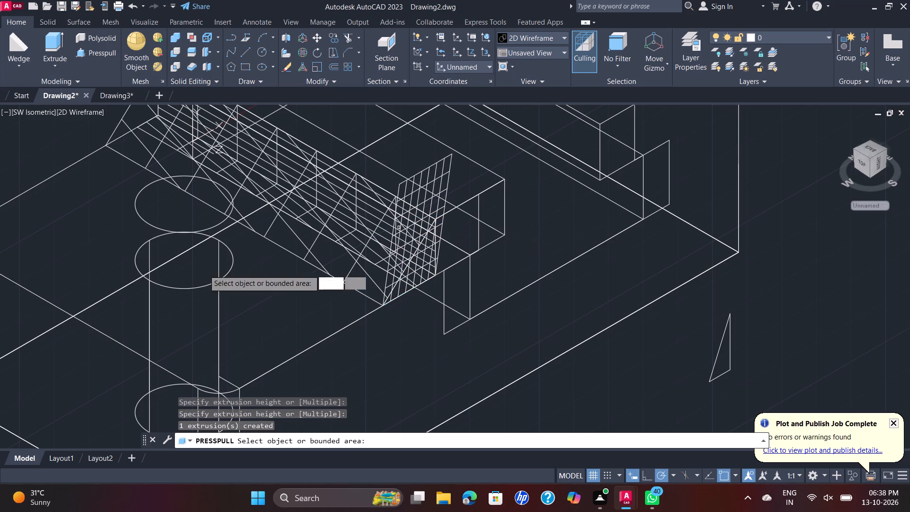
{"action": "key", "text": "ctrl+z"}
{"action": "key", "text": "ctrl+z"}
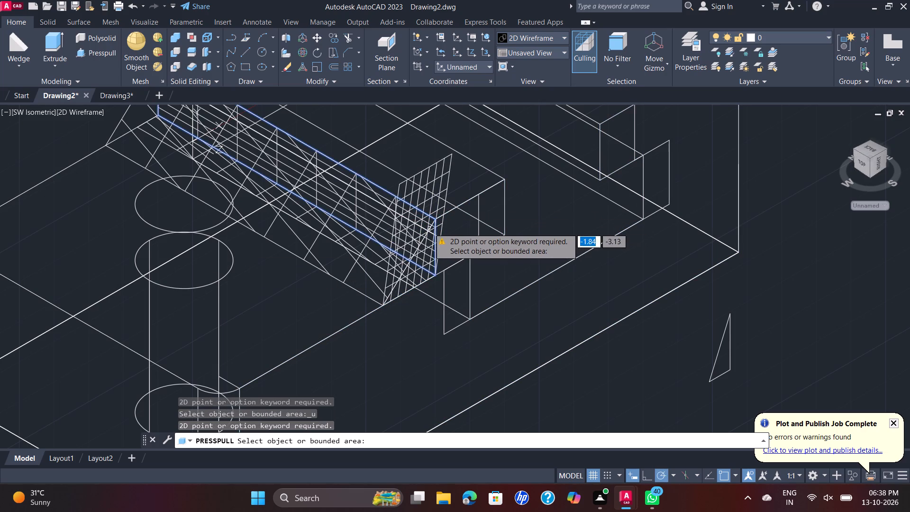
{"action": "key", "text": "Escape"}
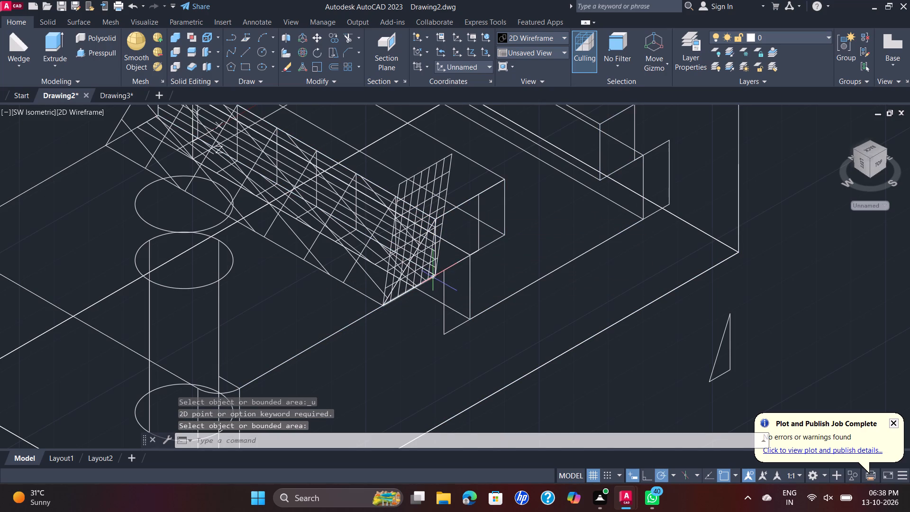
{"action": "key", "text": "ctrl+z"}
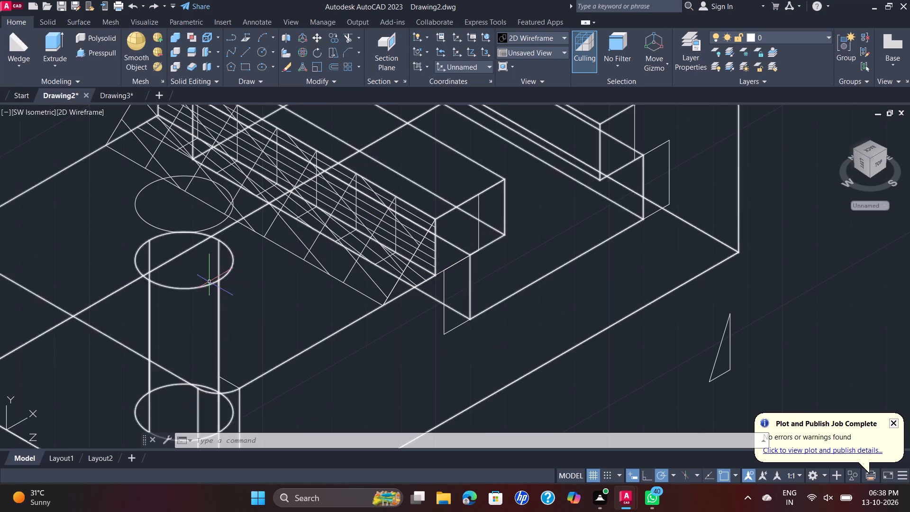
Delete the leftover construction circle above the block's hole.
{"action": "left_click", "coordinate": [220, 222]}
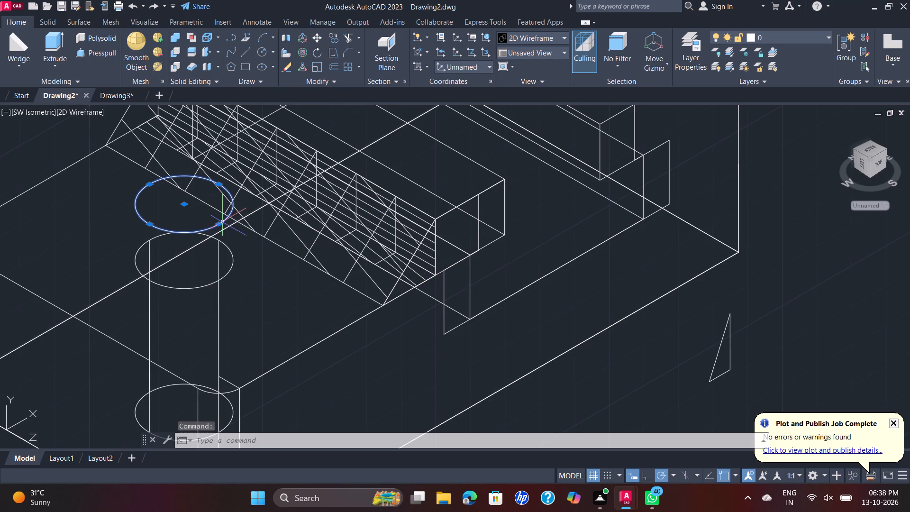
{"action": "key", "text": "Delete"}
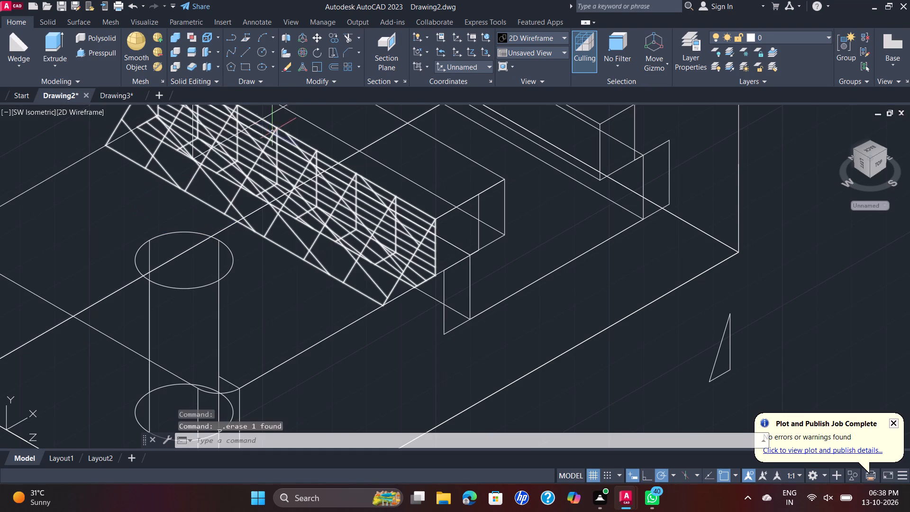
Switch the visual style to Shades of Gray.
{"action": "left_click", "coordinate": [88, 111]}
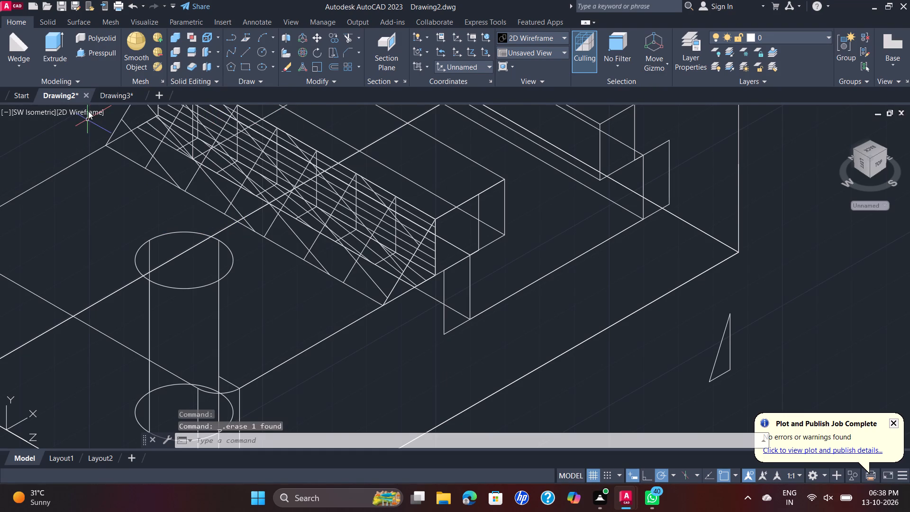
{"action": "left_click", "coordinate": [122, 215]}
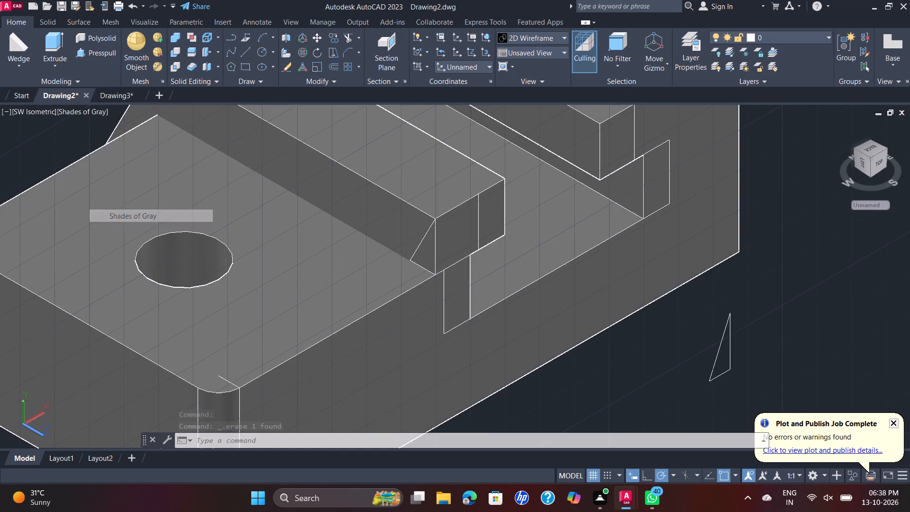
Delete the extruded triangular slope solid that runs along the ridge beside the hole.
{"action": "scroll", "coordinate": [343, 230], "scroll_direction": "down", "scroll_amount": 1}
{"action": "scroll", "coordinate": [402, 254], "scroll_direction": "up", "scroll_amount": 1}
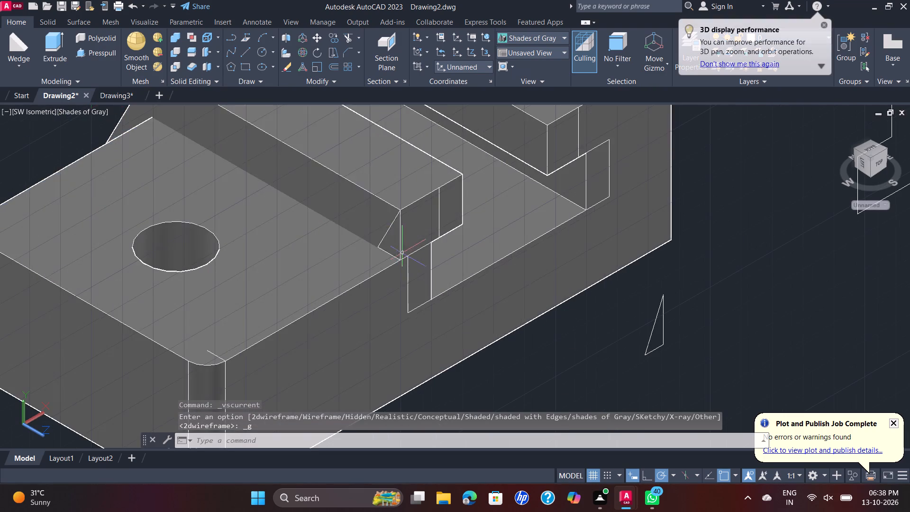
{"action": "scroll", "coordinate": [384, 248], "scroll_direction": "up", "scroll_amount": 1}
{"action": "scroll", "coordinate": [470, 206], "scroll_direction": "down", "scroll_amount": 1}
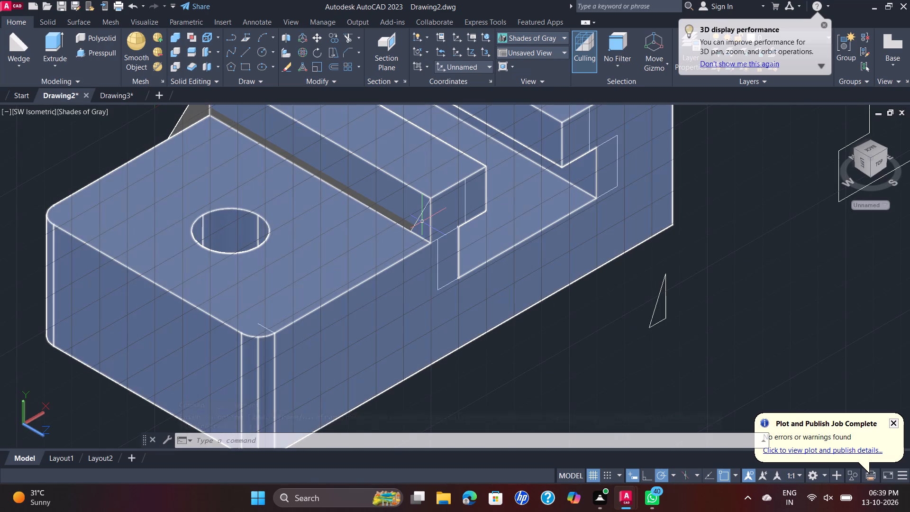
{"action": "left_click", "coordinate": [409, 221]}
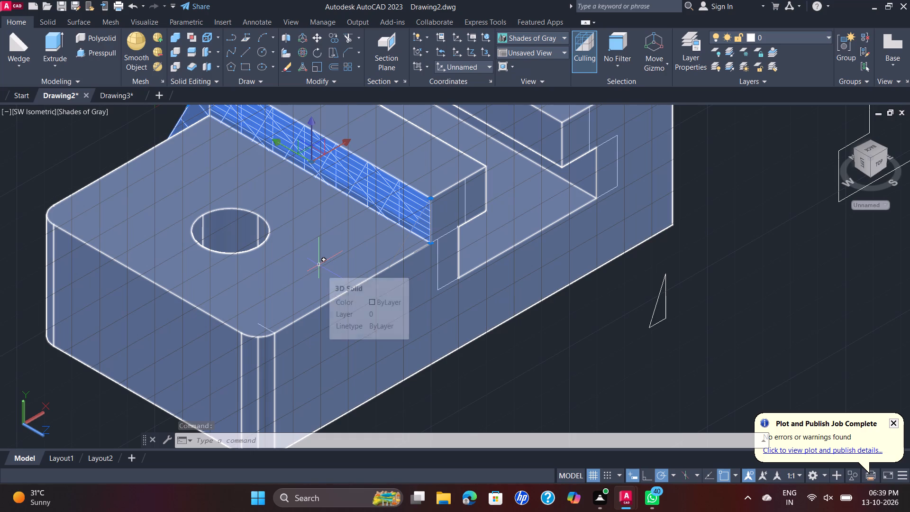
{"action": "scroll", "coordinate": [309, 244], "scroll_direction": "down", "scroll_amount": 2}
{"action": "scroll", "coordinate": [401, 226], "scroll_direction": "up", "scroll_amount": 1}
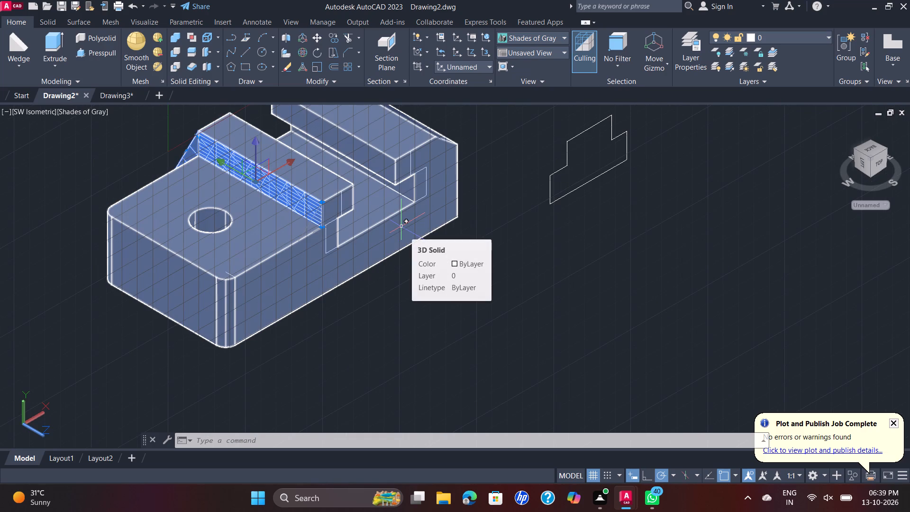
{"action": "key", "text": "Delete"}
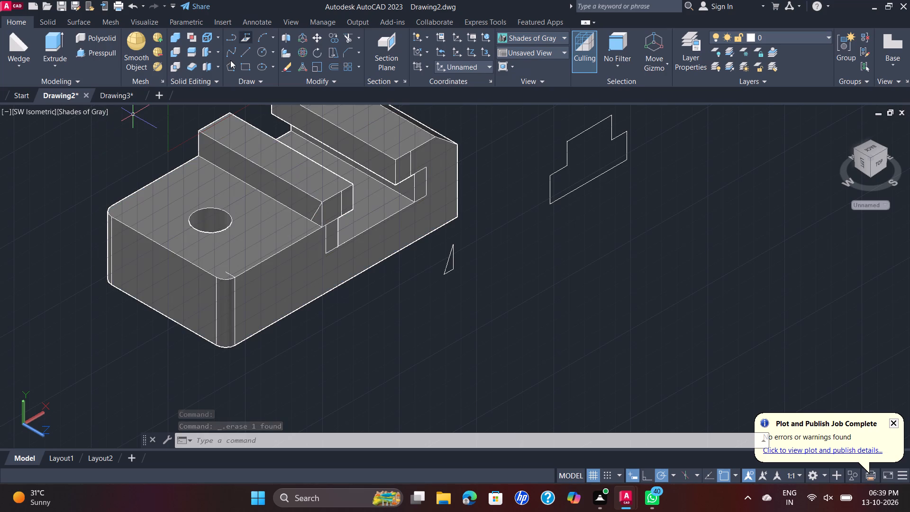
Delete the leftover triangular polyline at the near end of the ridge.
{"action": "left_click", "coordinate": [317, 210]}
{"action": "scroll", "coordinate": [310, 216], "scroll_direction": "up", "scroll_amount": 1}
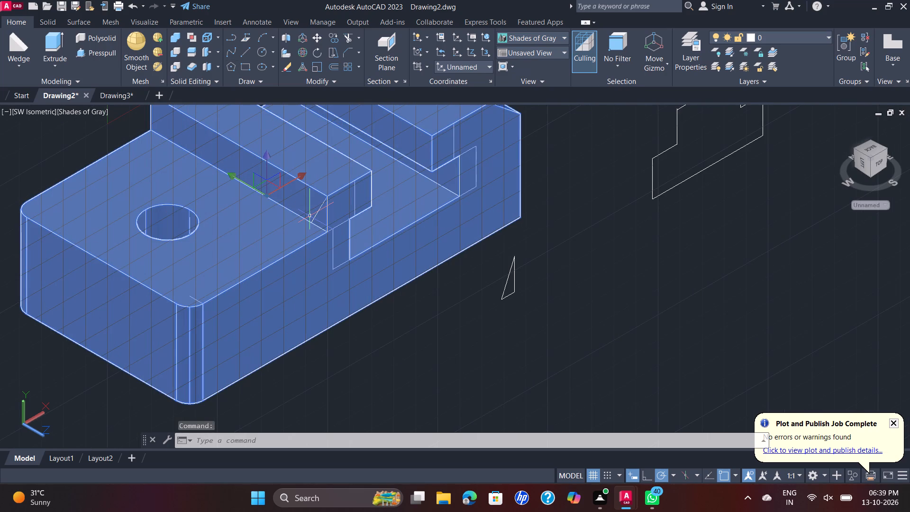
{"action": "key", "text": "Escape"}
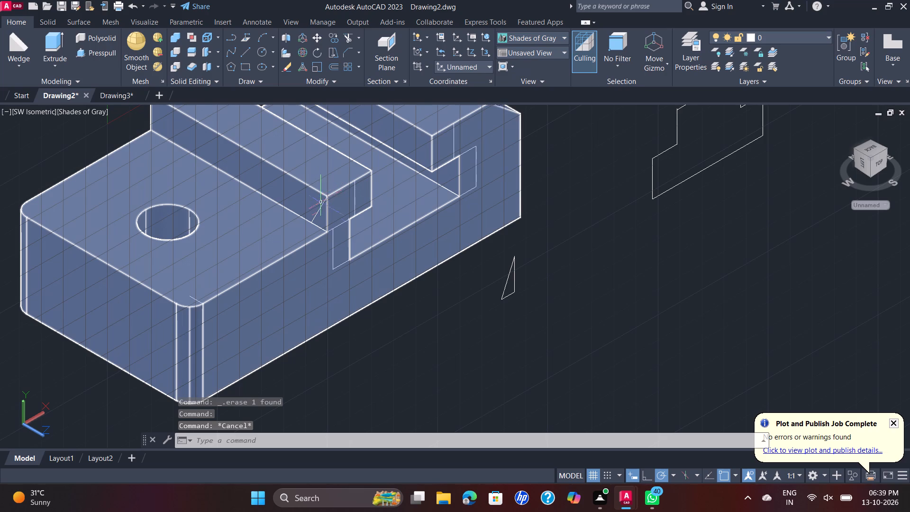
{"action": "scroll", "coordinate": [320, 208], "scroll_direction": "up", "scroll_amount": 3}
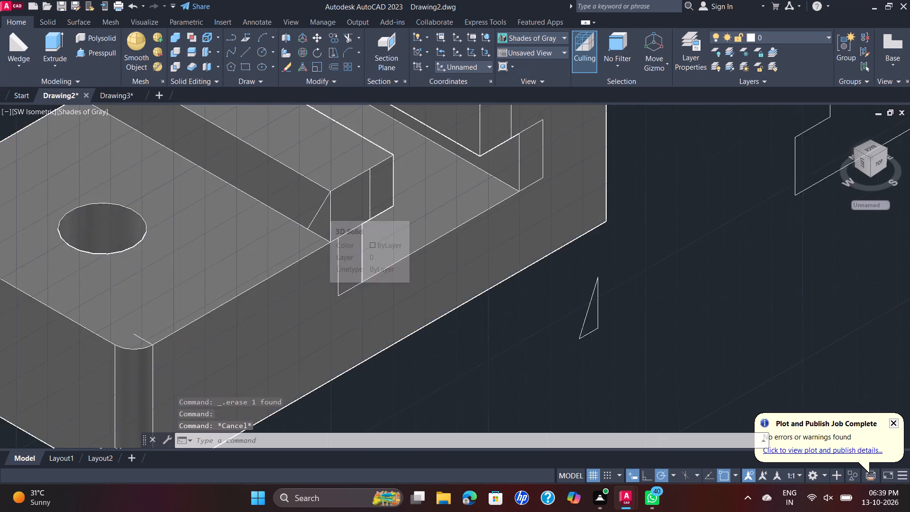
{"action": "scroll", "coordinate": [320, 210], "scroll_direction": "up", "scroll_amount": 2}
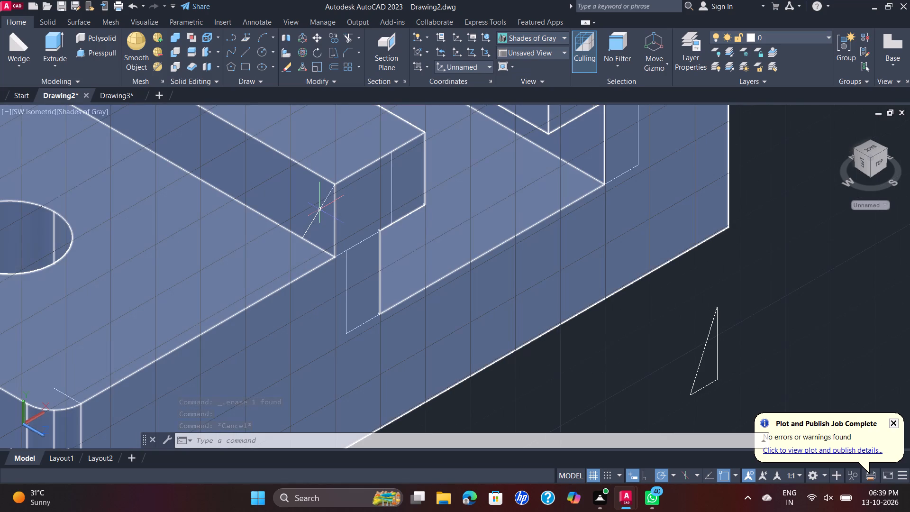
{"action": "scroll", "coordinate": [320, 210], "scroll_direction": "up", "scroll_amount": 1}
{"action": "scroll", "coordinate": [320, 208], "scroll_direction": "down", "scroll_amount": 2}
{"action": "scroll", "coordinate": [320, 208], "scroll_direction": "up", "scroll_amount": 2}
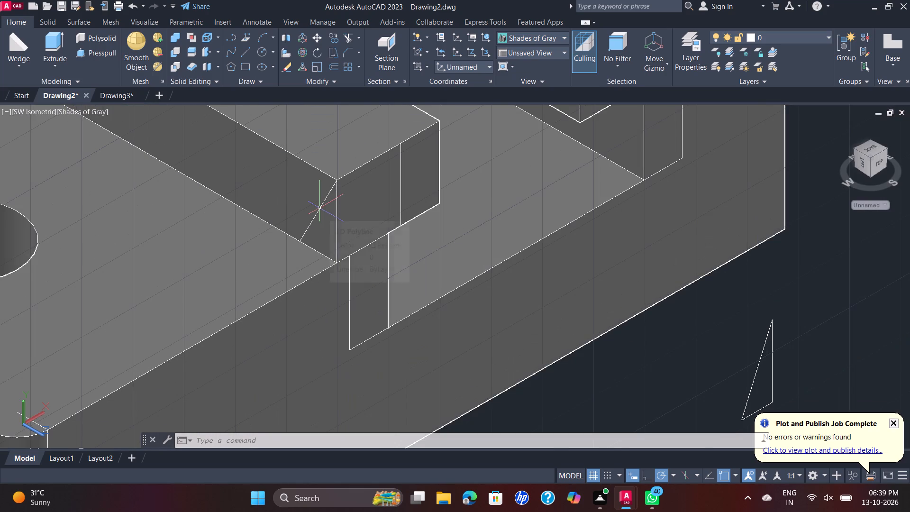
{"action": "left_click", "coordinate": [319, 207]}
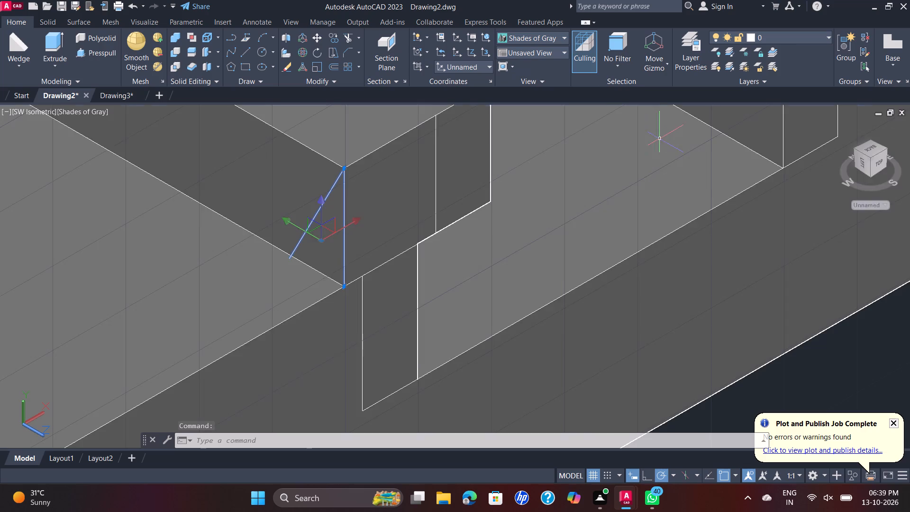
{"action": "key", "text": "Delete"}
Examine the block's ridge, stepped slot and chamfered tall end from several sides.
{"action": "scroll", "coordinate": [660, 139], "scroll_direction": "down", "scroll_amount": 5}
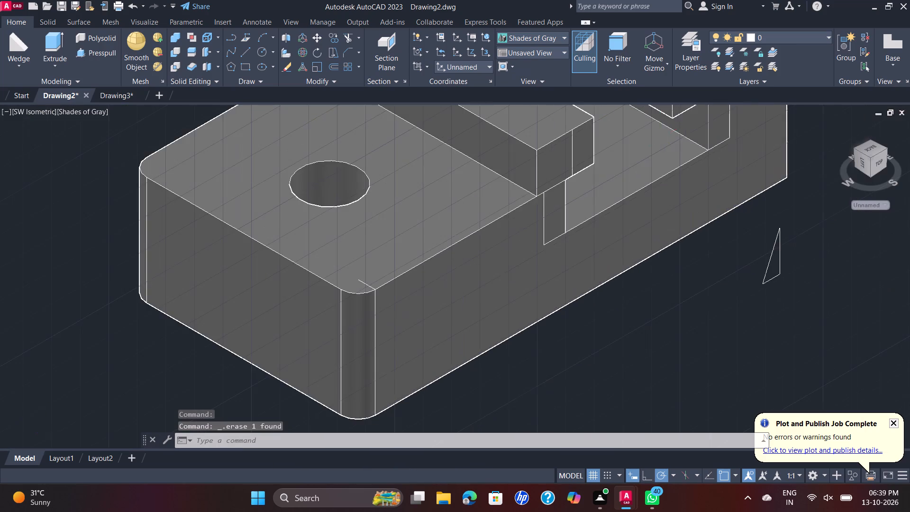
{"action": "middle_click_drag", "start_coordinate": [714, 159], "coordinate": [657, 229]}
{"action": "scroll", "coordinate": [656, 229], "scroll_direction": "up", "scroll_amount": 2}
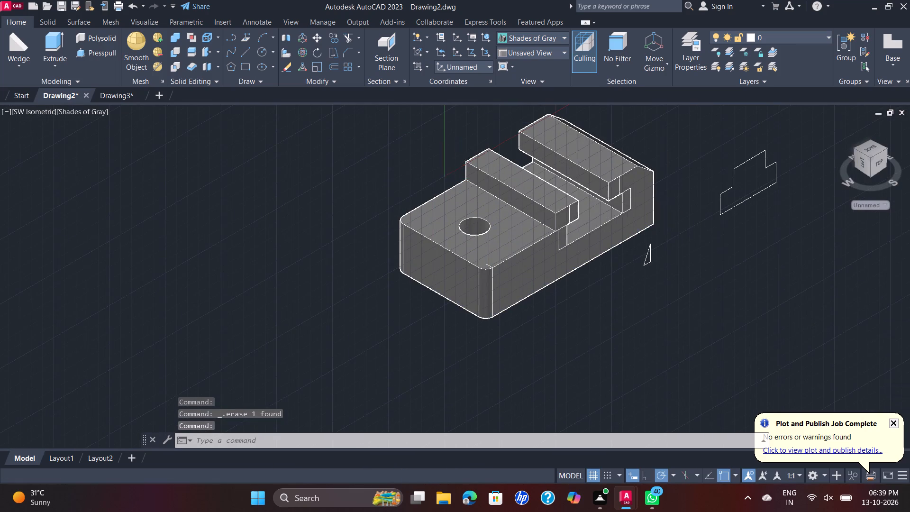
{"action": "scroll", "coordinate": [654, 231], "scroll_direction": "down", "scroll_amount": 1}
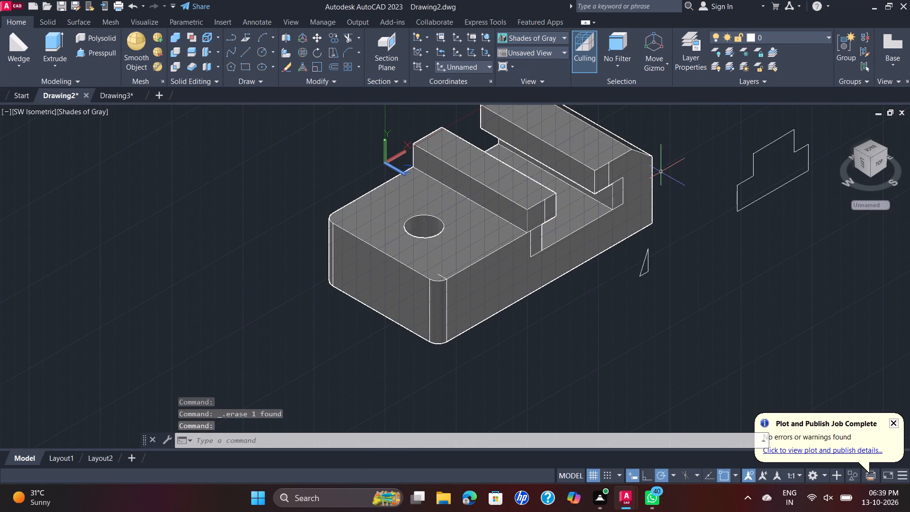
{"action": "middle_click_drag", "start_coordinate": [663, 172], "coordinate": [620, 227], "text": "ctrl"}
{"action": "scroll", "coordinate": [620, 227], "scroll_direction": "down", "scroll_amount": 1, "text": "ctrl"}
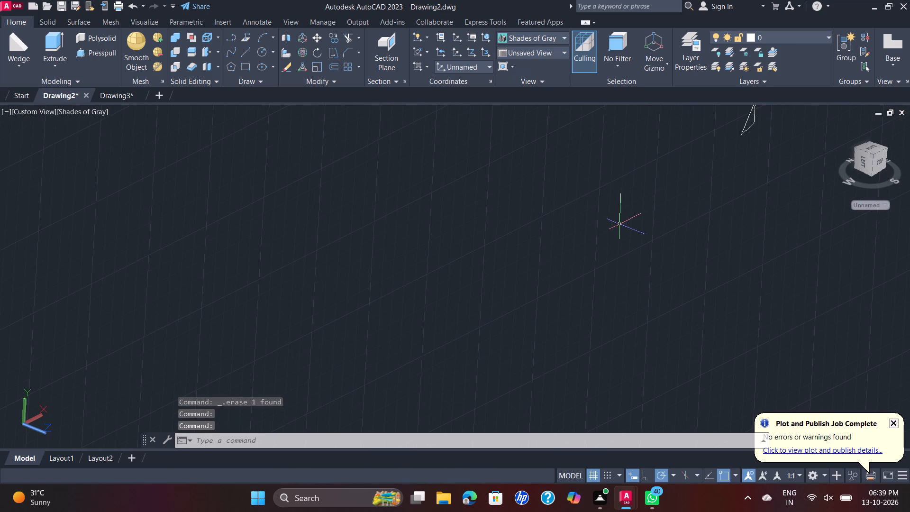
{"action": "key", "text": "Escape"}
{"action": "key", "text": "ctrl+z"}
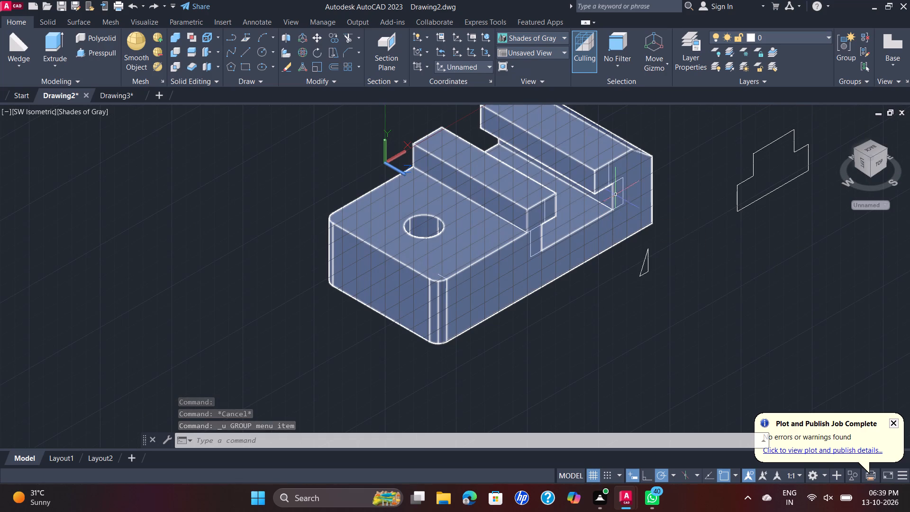
{"action": "middle_click_drag", "start_coordinate": [663, 186], "coordinate": [630, 218], "text": "shift"}
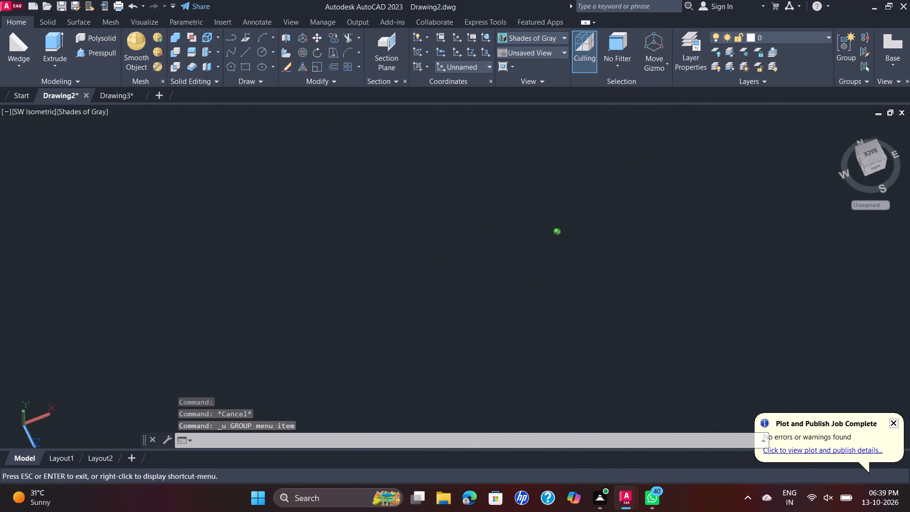
{"action": "middle_click_drag", "start_coordinate": [630, 218], "coordinate": [611, 175], "text": "shift"}
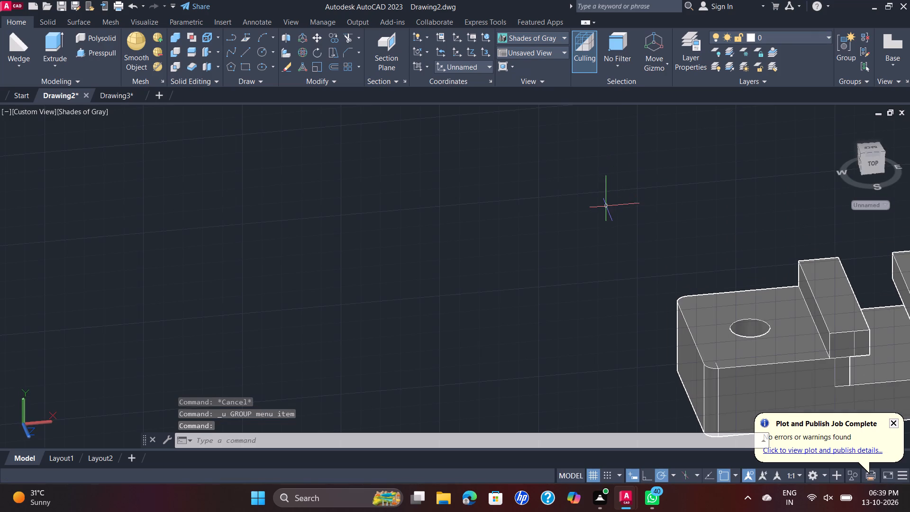
{"action": "middle_click_drag", "start_coordinate": [723, 231], "coordinate": [720, 232], "text": "shift"}
{"action": "middle_click_drag", "start_coordinate": [720, 232], "coordinate": [574, 221], "text": "shift"}
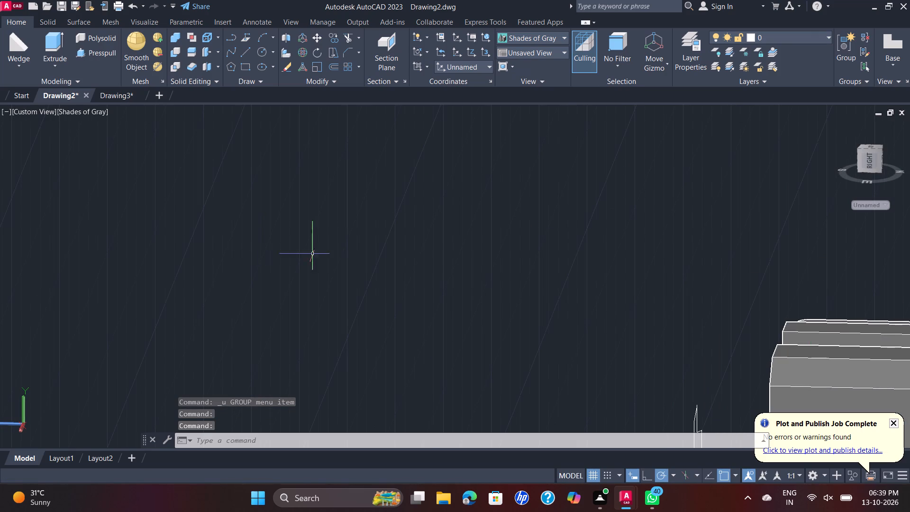
{"action": "middle_click_drag", "start_coordinate": [646, 316], "coordinate": [434, 236]}
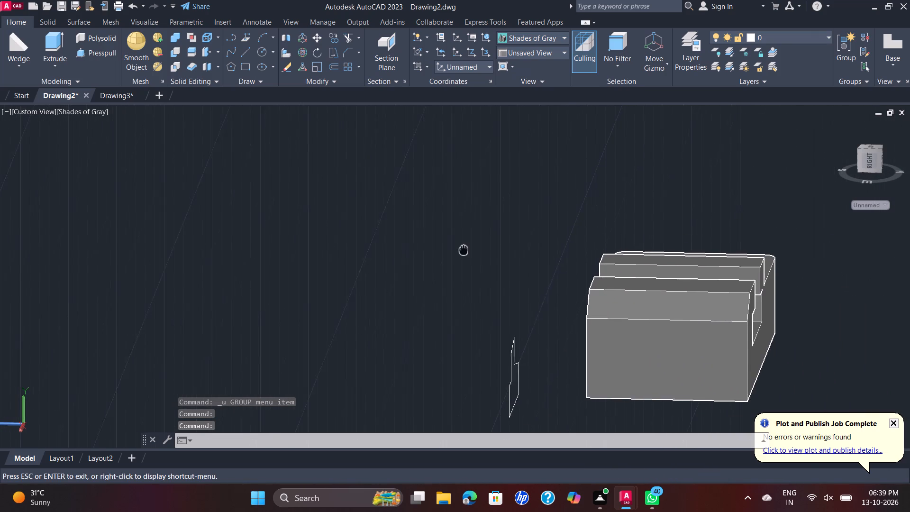
{"action": "middle_click_drag", "start_coordinate": [434, 236], "coordinate": [433, 236]}
{"action": "middle_click_drag", "start_coordinate": [634, 237], "coordinate": [621, 240], "text": "shift"}
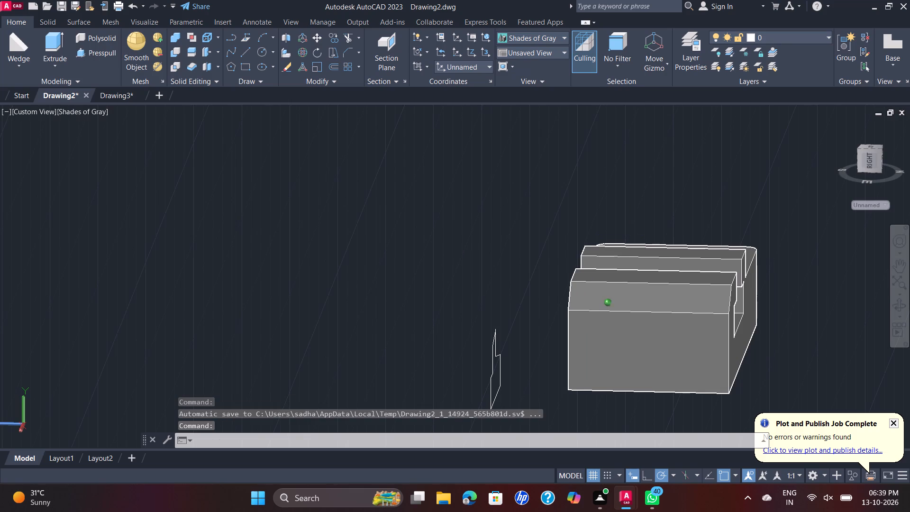
{"action": "middle_click_drag", "start_coordinate": [621, 240], "coordinate": [490, 224], "text": "shift"}
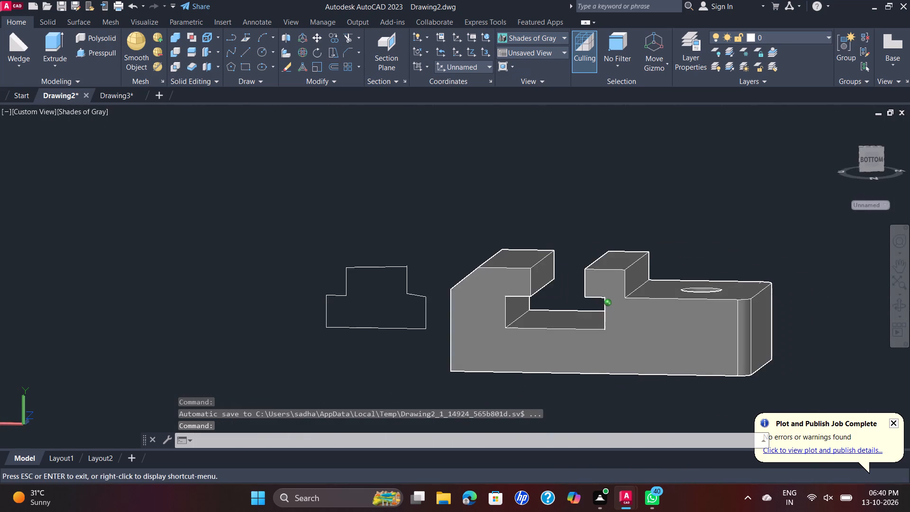
{"action": "middle_click_drag", "start_coordinate": [490, 224], "coordinate": [496, 226], "text": "shift"}
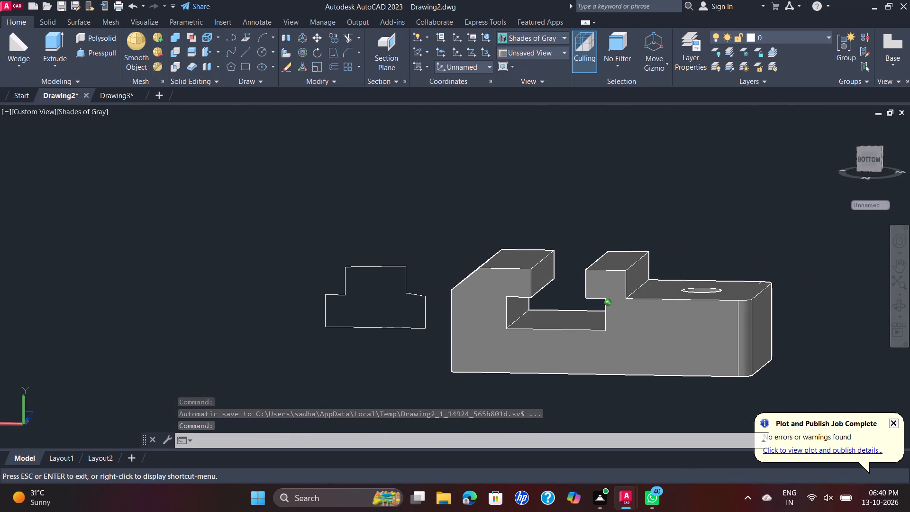
{"action": "middle_click_drag", "start_coordinate": [496, 226], "coordinate": [508, 230], "text": "shift"}
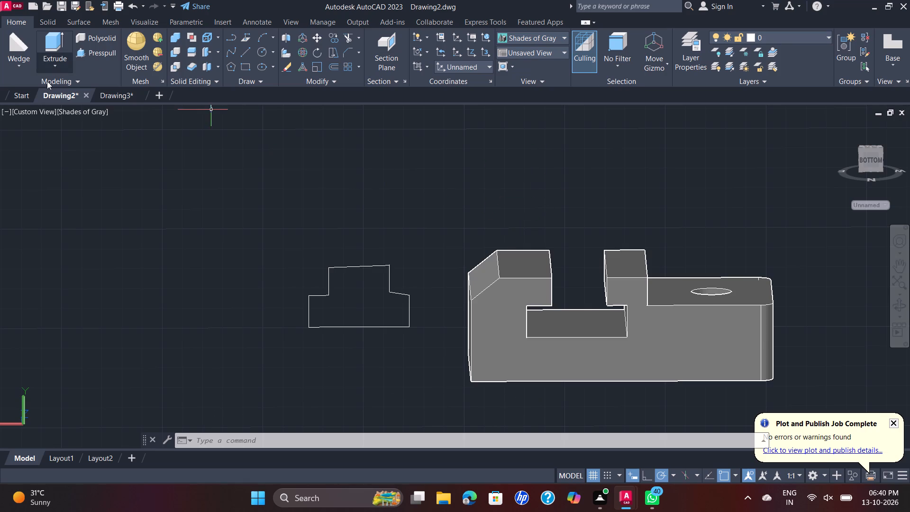
Set the view back to SW Isometric with the whole block in sight.
{"action": "left_click", "coordinate": [38, 110]}
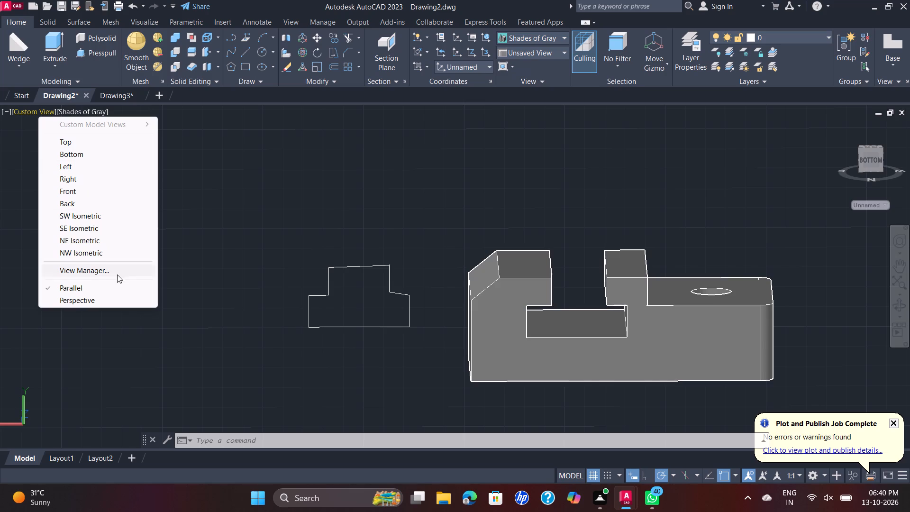
{"action": "left_click", "coordinate": [113, 211]}
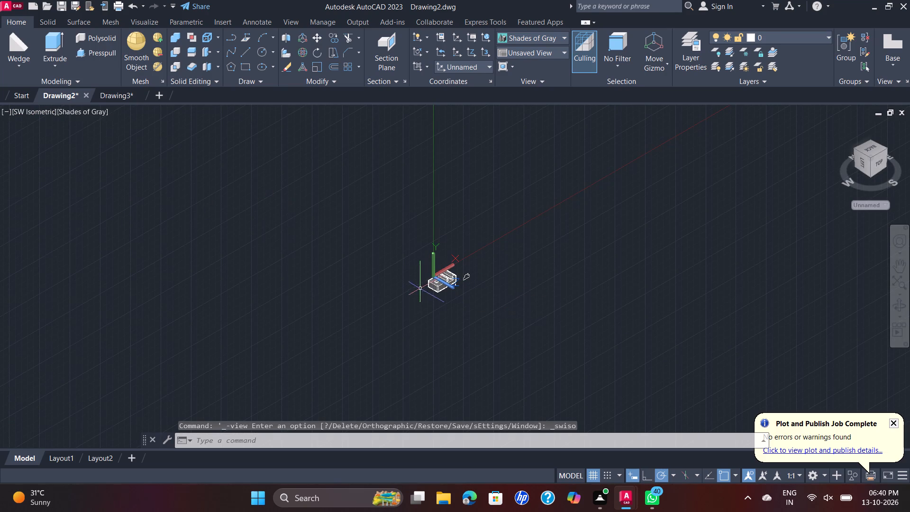
{"action": "scroll", "coordinate": [447, 275], "scroll_direction": "up", "scroll_amount": 9}
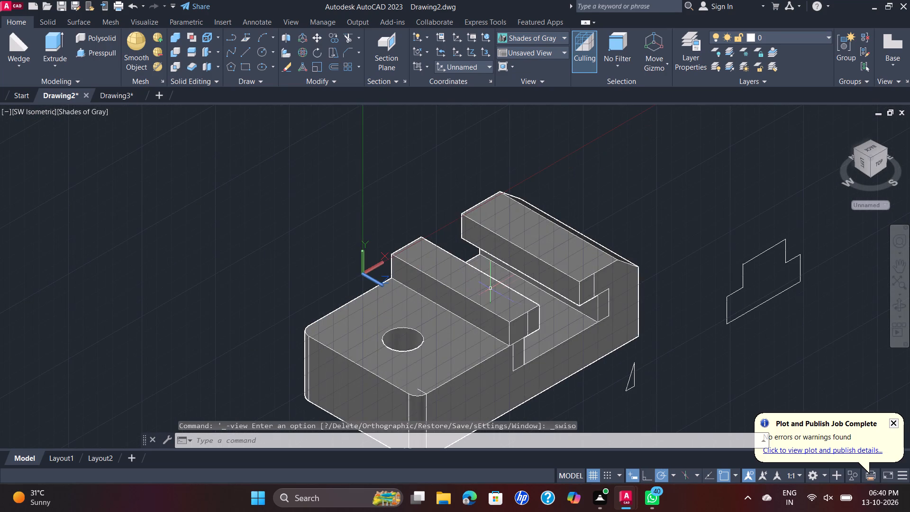
{"action": "middle_click_drag", "start_coordinate": [502, 290], "coordinate": [447, 221]}
{"action": "scroll", "coordinate": [441, 221], "scroll_direction": "up", "scroll_amount": 1}
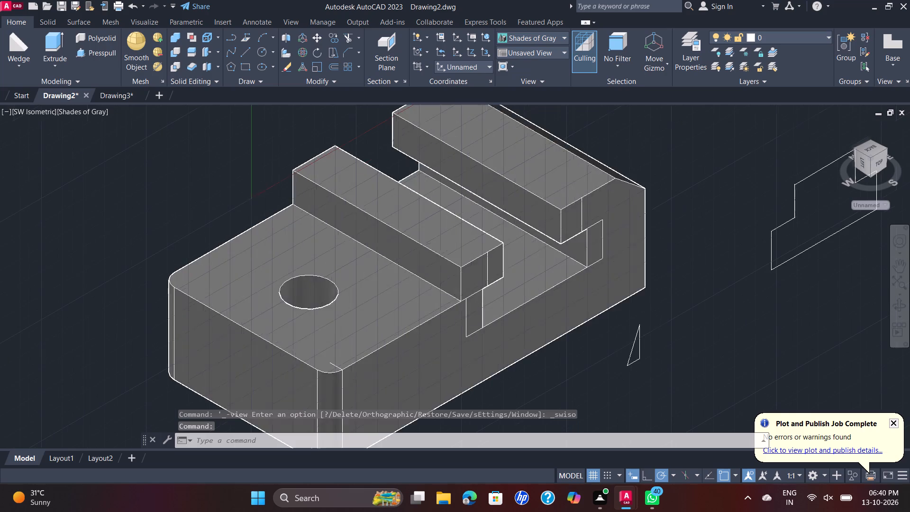
{"action": "scroll", "coordinate": [453, 224], "scroll_direction": "down", "scroll_amount": 1}
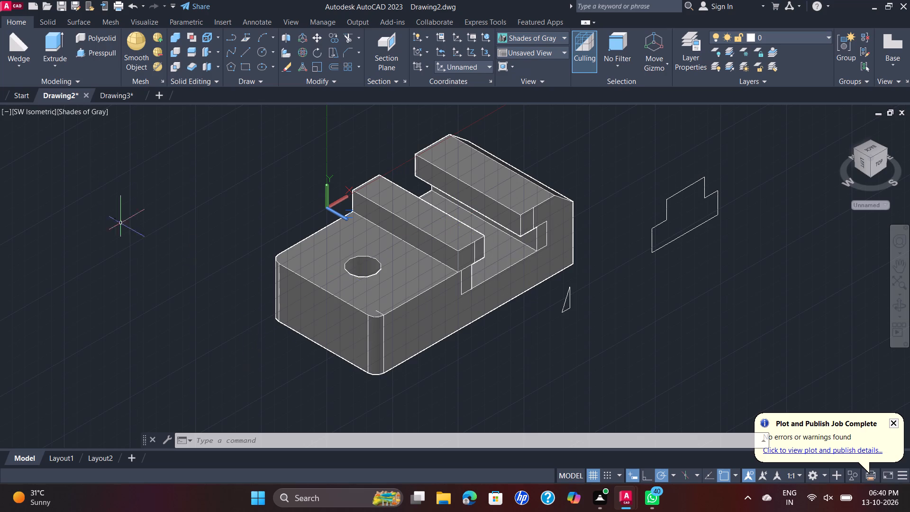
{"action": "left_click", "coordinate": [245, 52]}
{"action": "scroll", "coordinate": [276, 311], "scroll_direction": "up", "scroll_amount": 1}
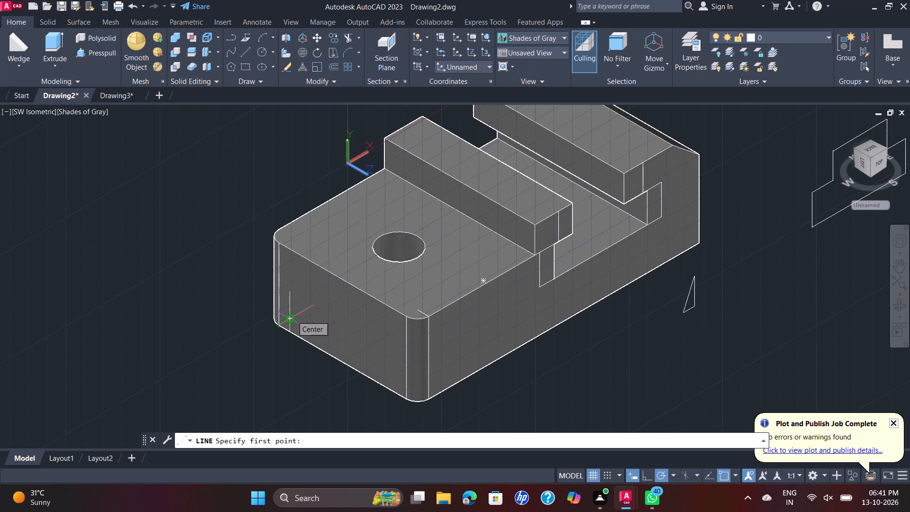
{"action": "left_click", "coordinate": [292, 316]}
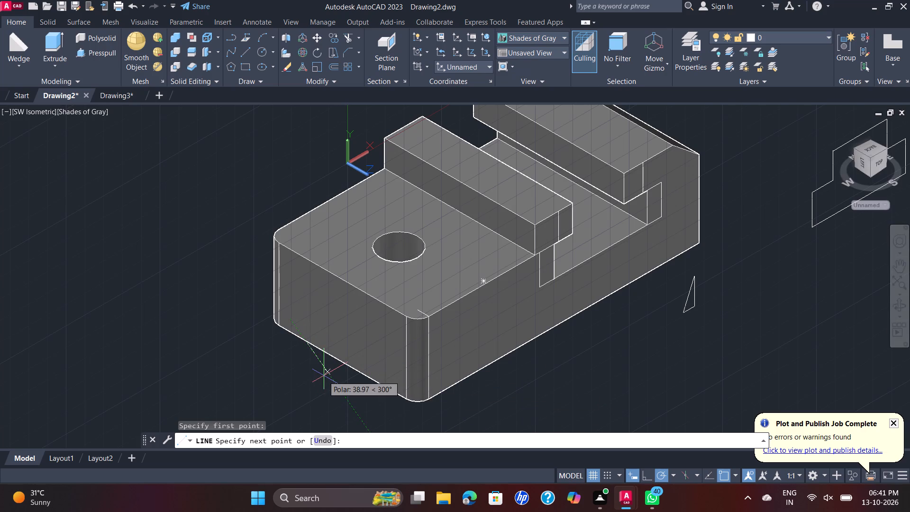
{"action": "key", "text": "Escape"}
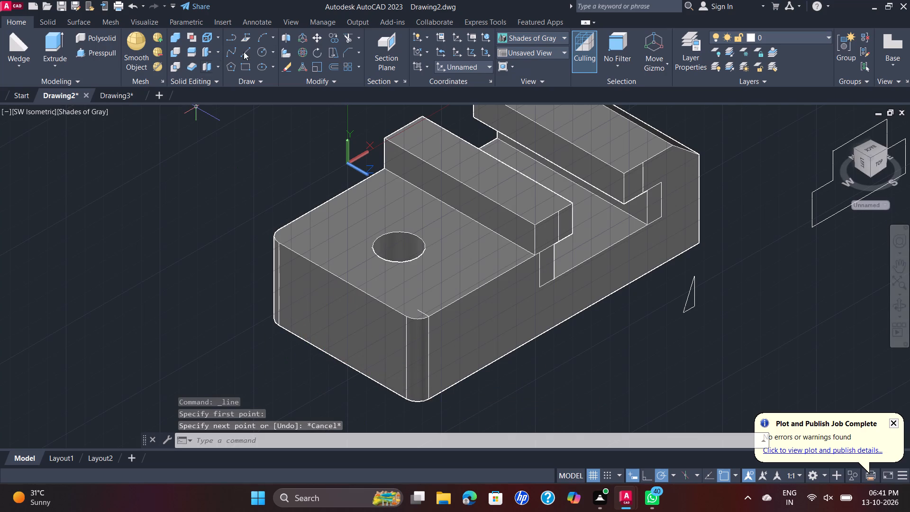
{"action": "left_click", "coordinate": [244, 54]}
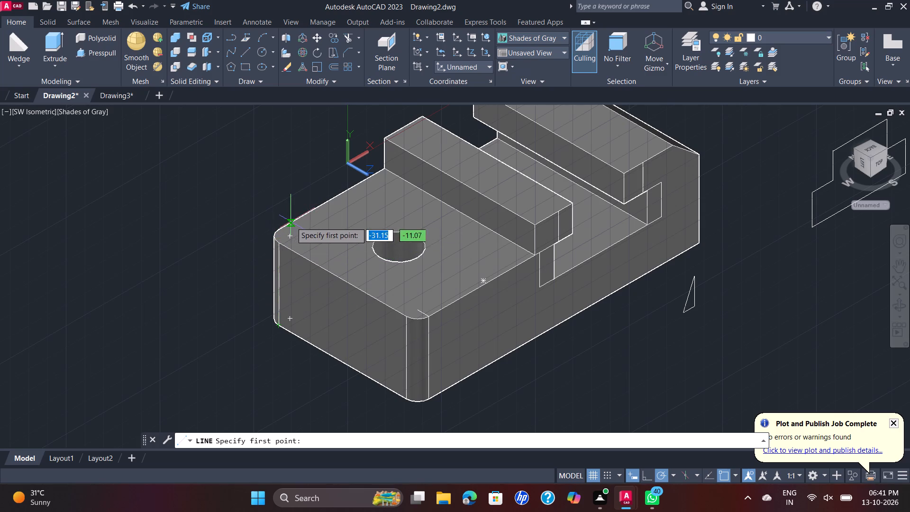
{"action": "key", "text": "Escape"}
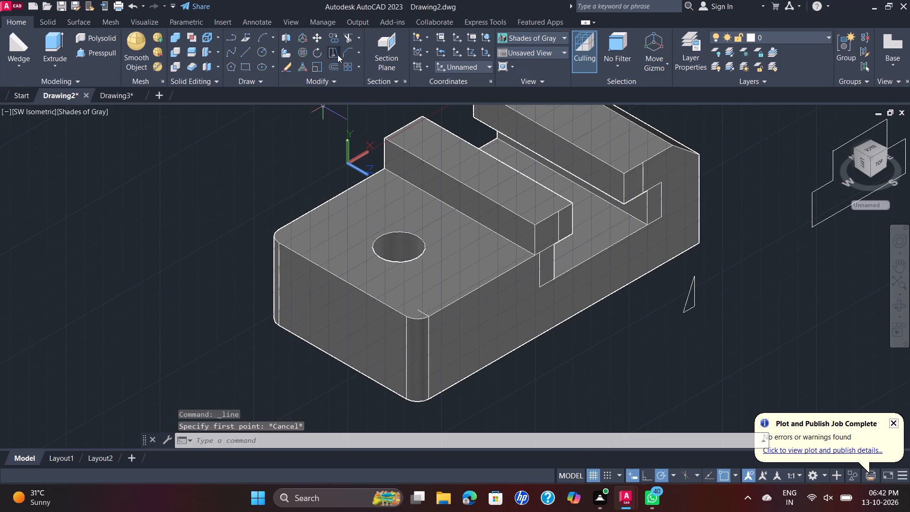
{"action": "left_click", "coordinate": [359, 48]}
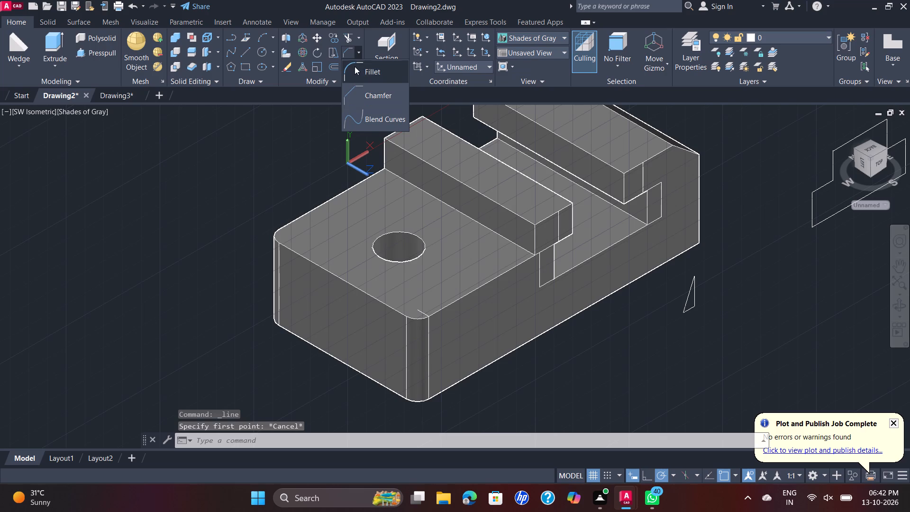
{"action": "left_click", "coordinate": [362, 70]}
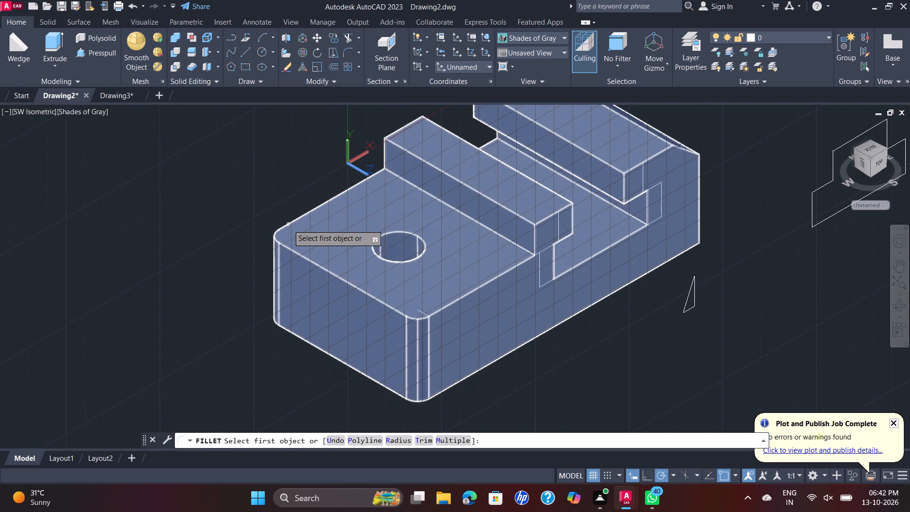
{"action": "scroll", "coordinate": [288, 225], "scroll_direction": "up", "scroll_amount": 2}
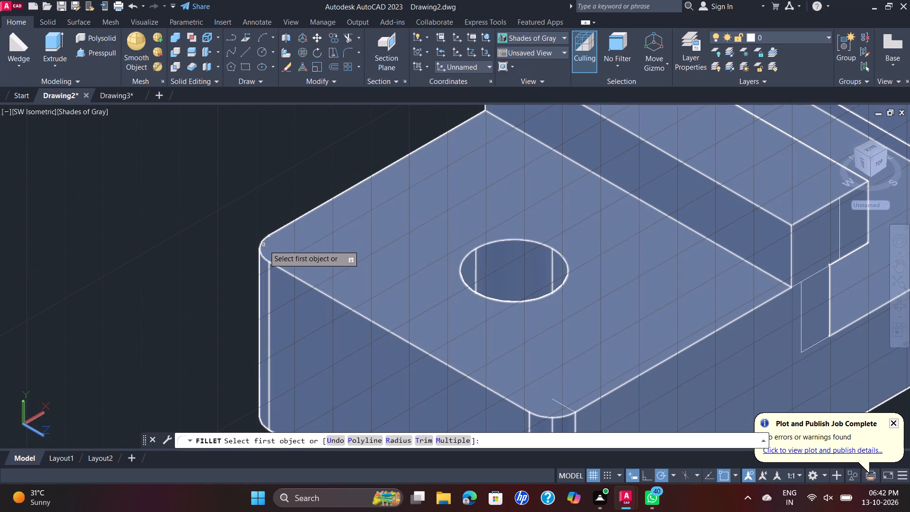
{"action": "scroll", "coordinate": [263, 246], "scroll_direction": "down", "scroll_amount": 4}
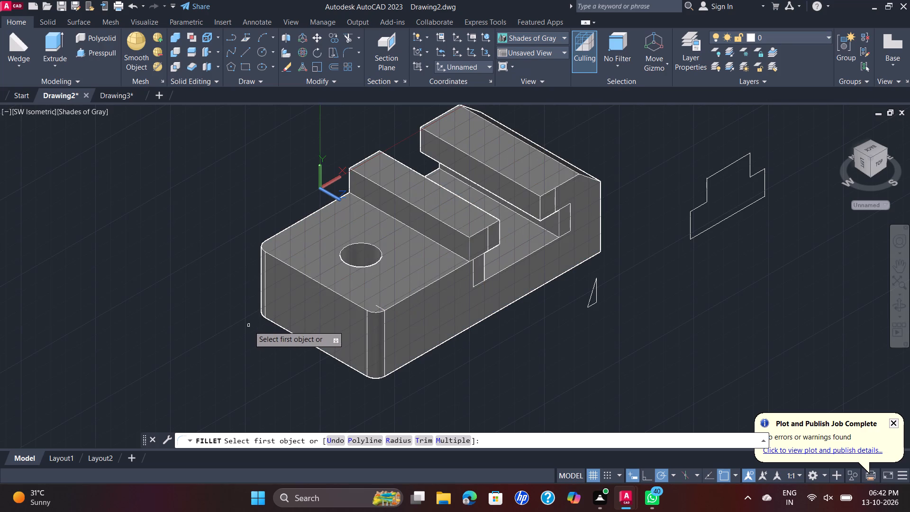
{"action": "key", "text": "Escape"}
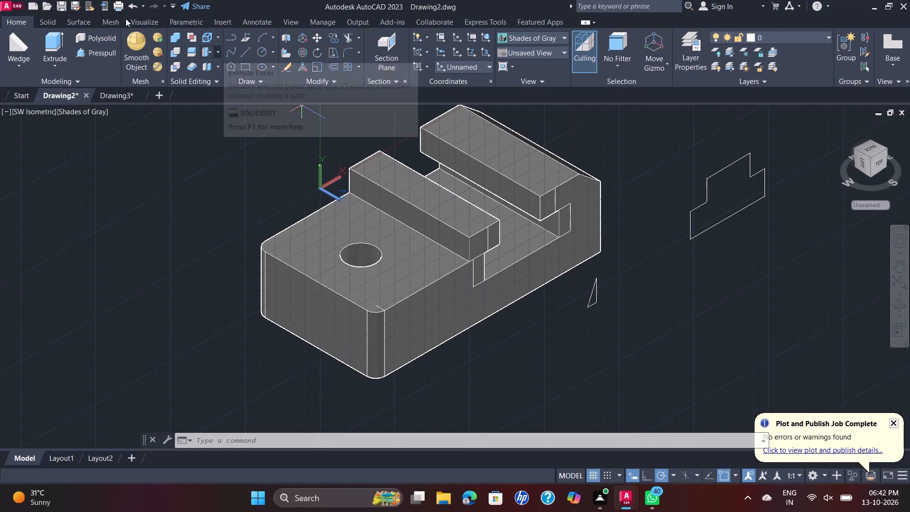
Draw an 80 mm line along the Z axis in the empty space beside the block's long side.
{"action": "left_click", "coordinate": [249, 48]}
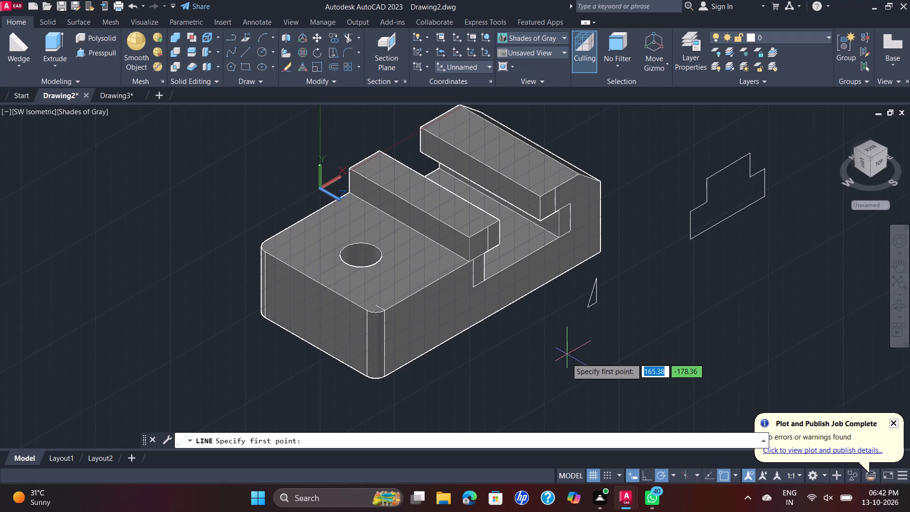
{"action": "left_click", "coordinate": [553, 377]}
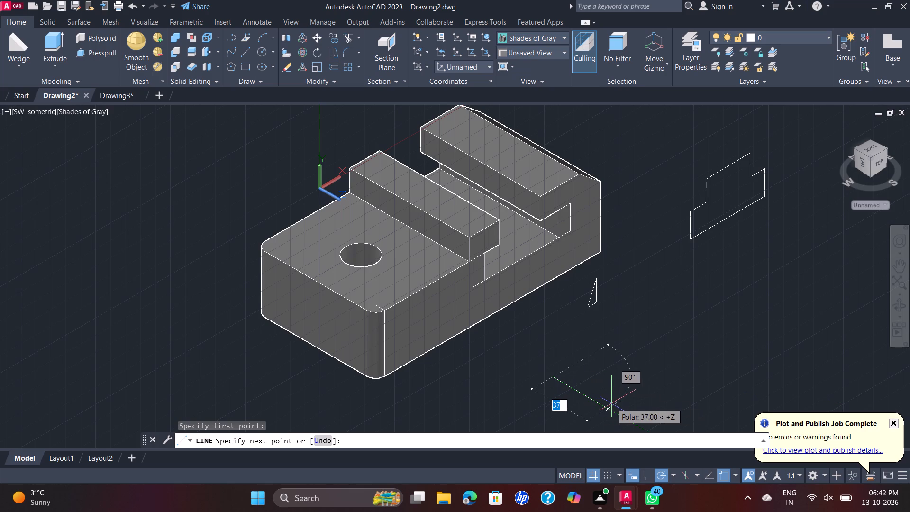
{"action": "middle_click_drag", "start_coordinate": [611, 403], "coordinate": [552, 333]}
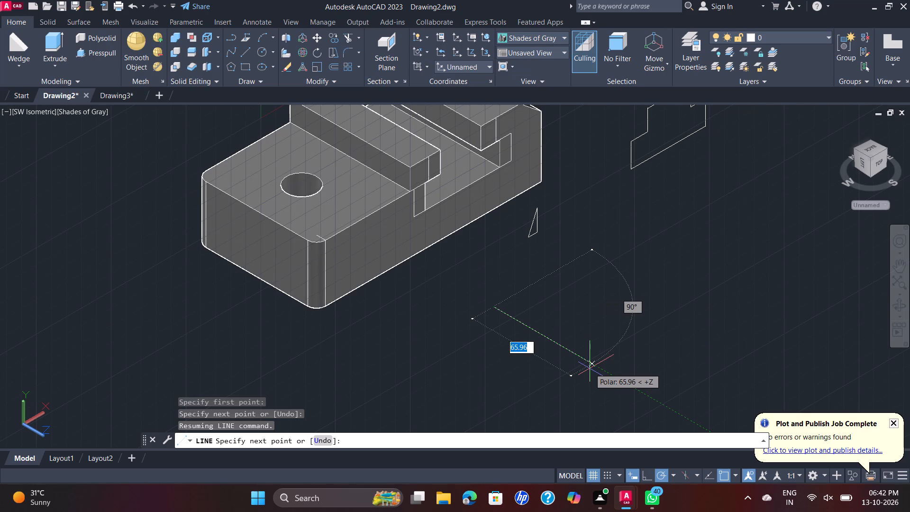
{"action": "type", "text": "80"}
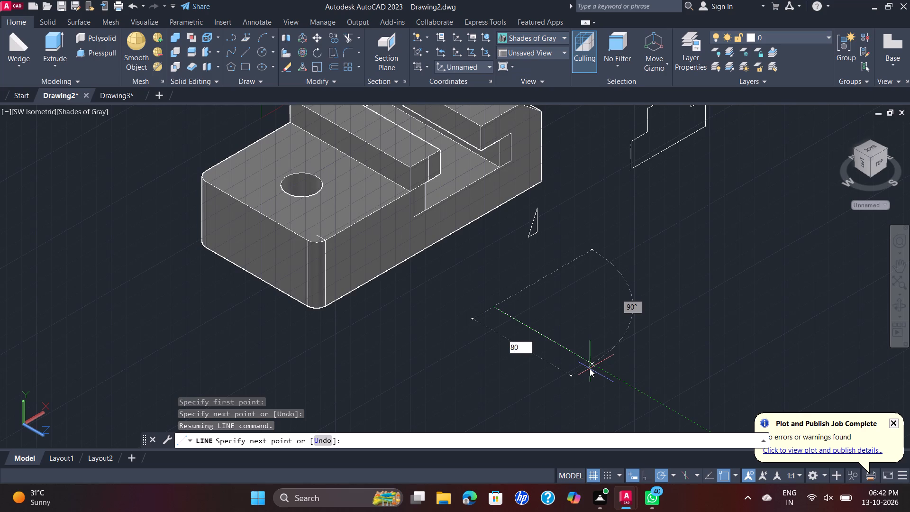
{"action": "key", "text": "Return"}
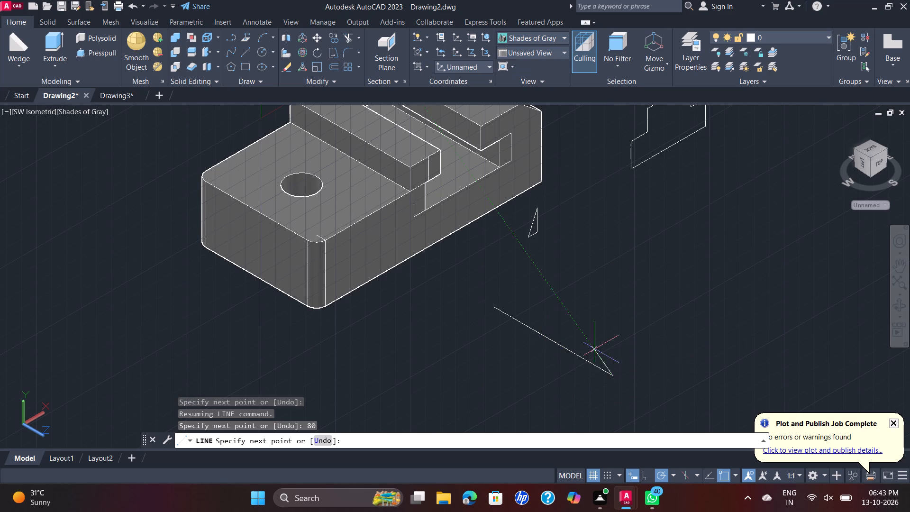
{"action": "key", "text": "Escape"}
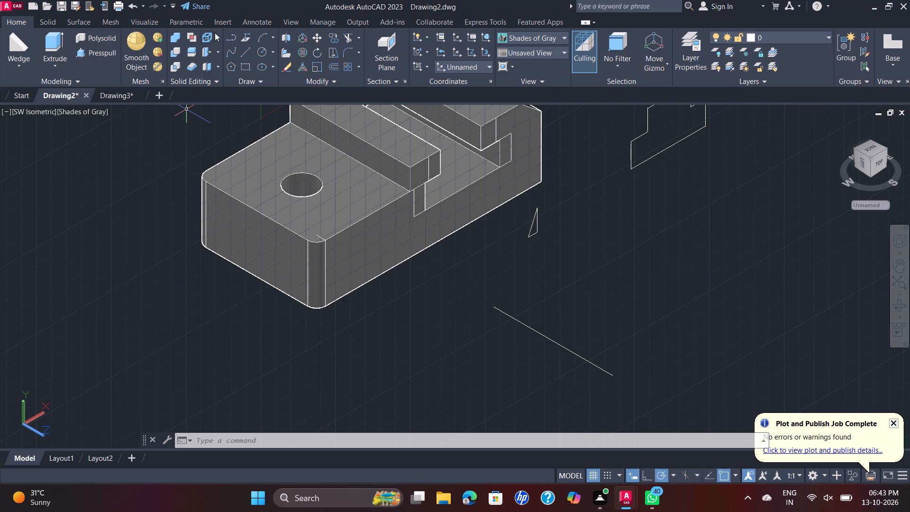
Draw a 12 mm line along the Z axis from the block-side end of the 80 mm line.
{"action": "left_click", "coordinate": [248, 49]}
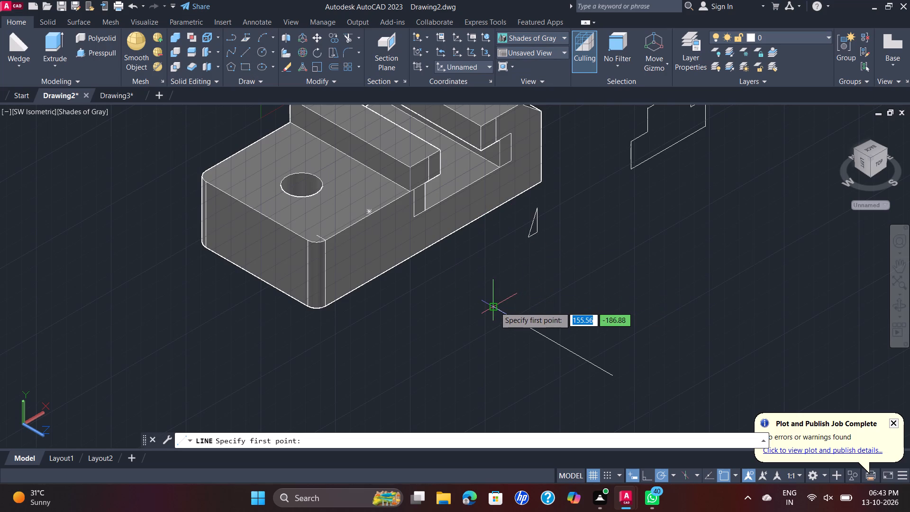
{"action": "left_click", "coordinate": [495, 307]}
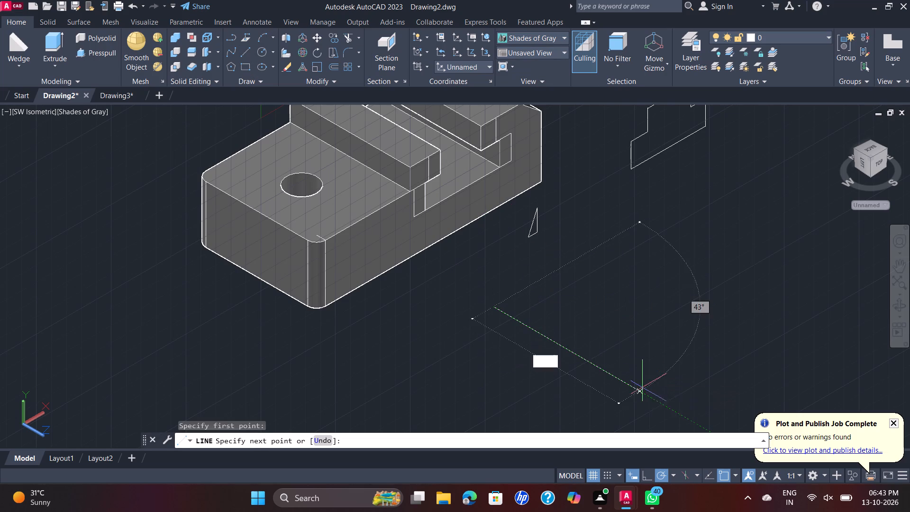
{"action": "type", "text": "12"}
{"action": "key", "text": "Return"}
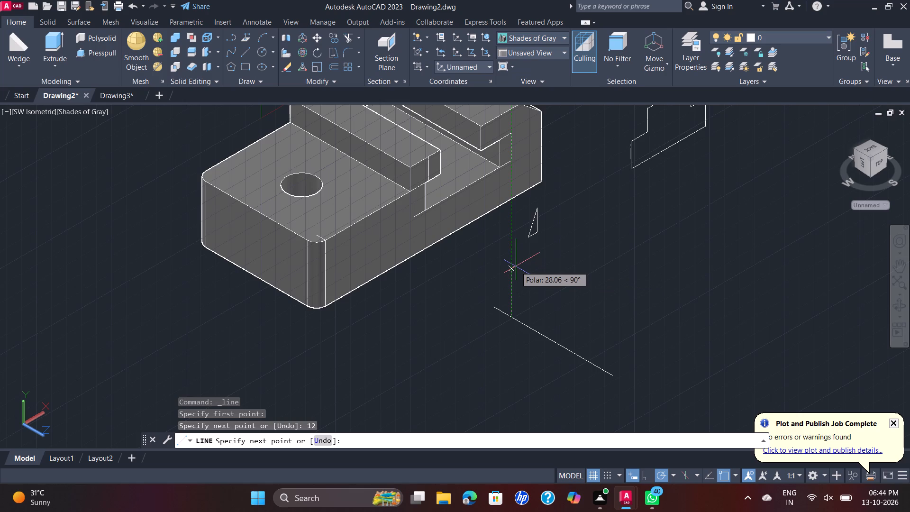
{"action": "key", "text": "Tab"}
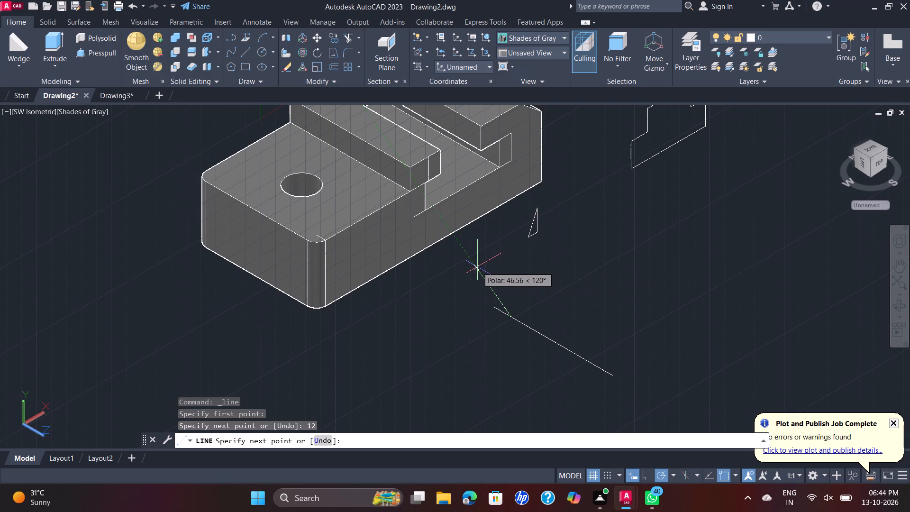
{"action": "type", "text": "12"}
{"action": "key", "text": "Tab"}
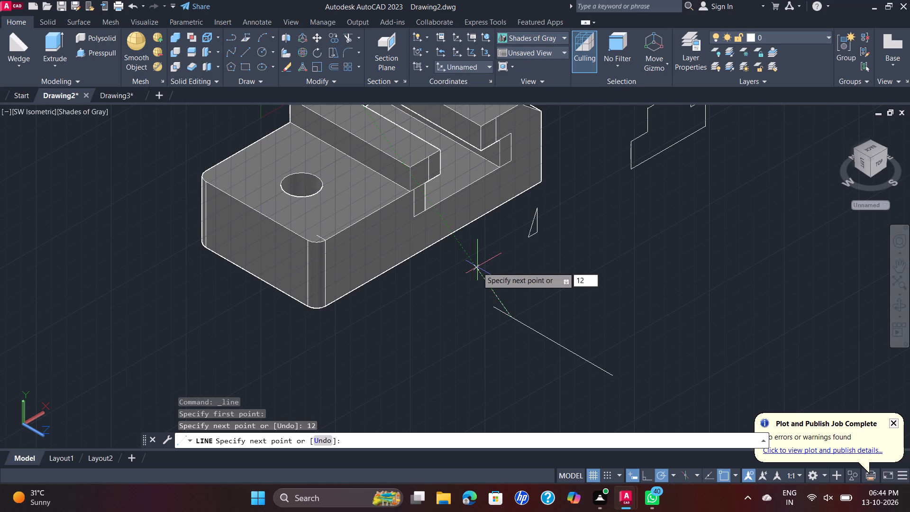
{"action": "key", "text": "Tab"}
{"action": "key", "text": "Tab"}
{"action": "key", "text": "Escape"}
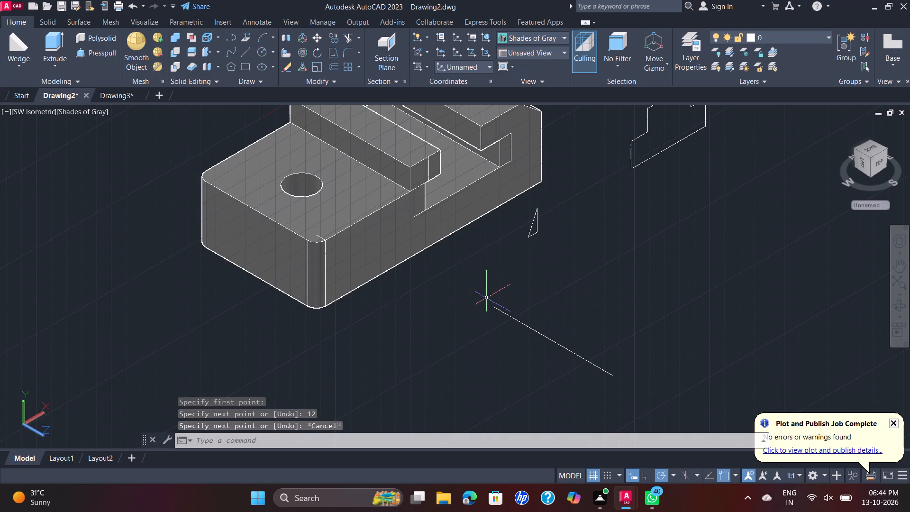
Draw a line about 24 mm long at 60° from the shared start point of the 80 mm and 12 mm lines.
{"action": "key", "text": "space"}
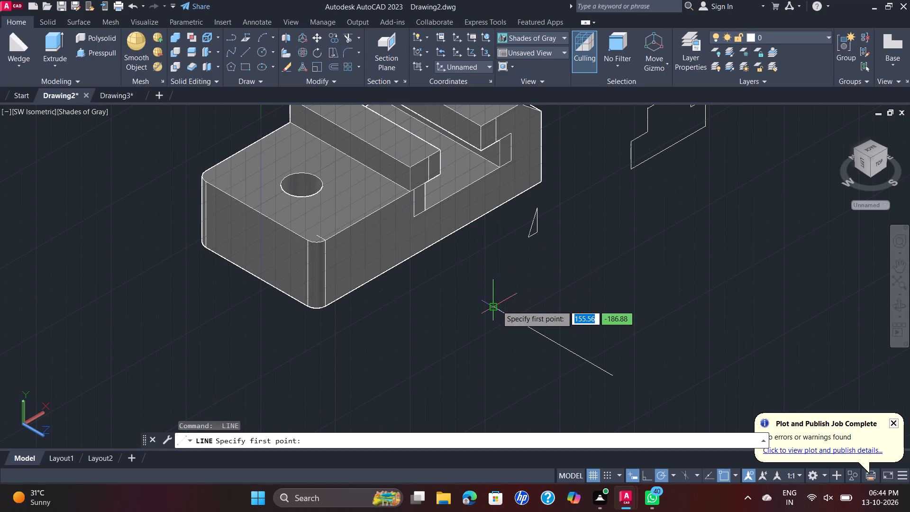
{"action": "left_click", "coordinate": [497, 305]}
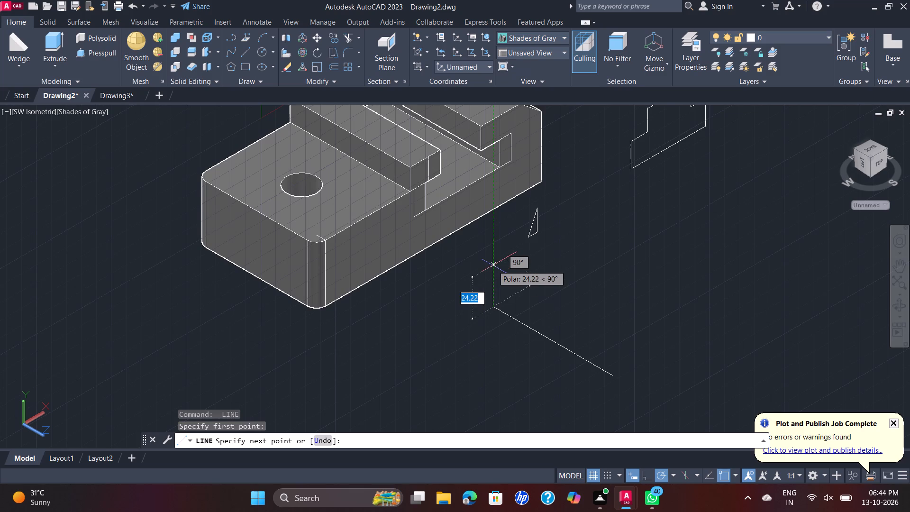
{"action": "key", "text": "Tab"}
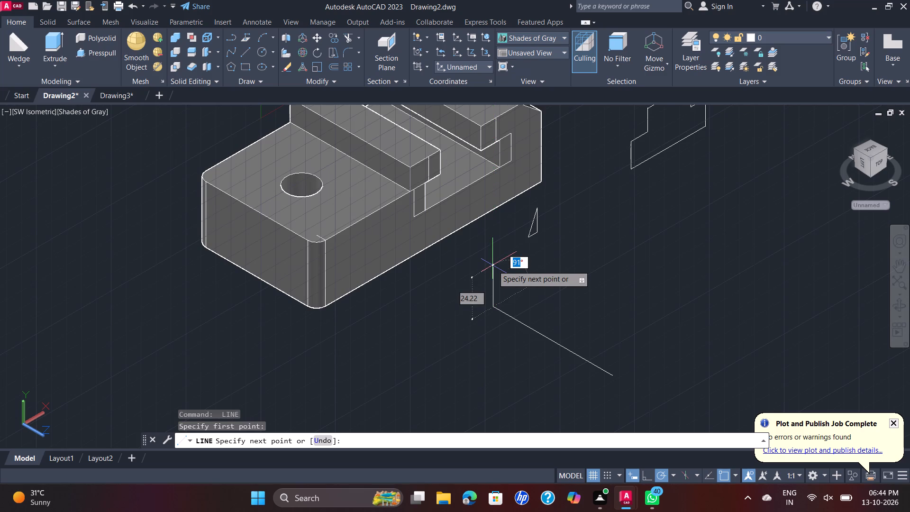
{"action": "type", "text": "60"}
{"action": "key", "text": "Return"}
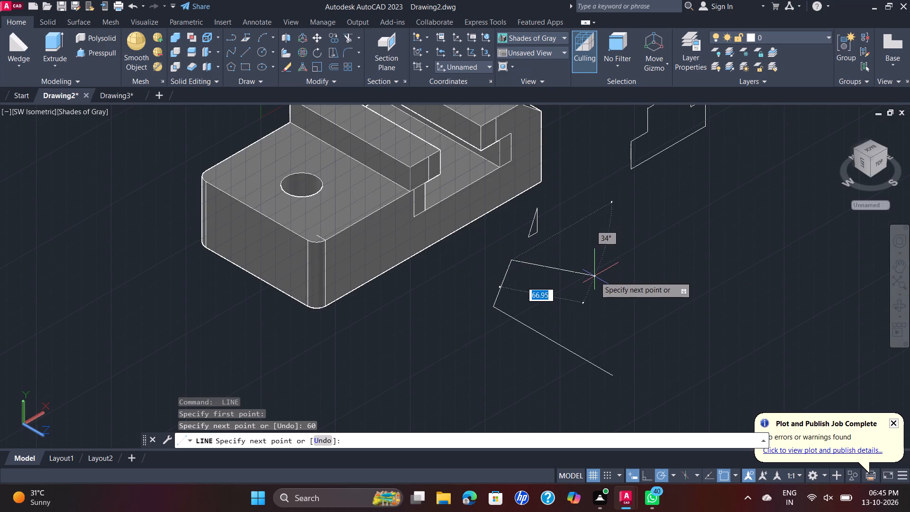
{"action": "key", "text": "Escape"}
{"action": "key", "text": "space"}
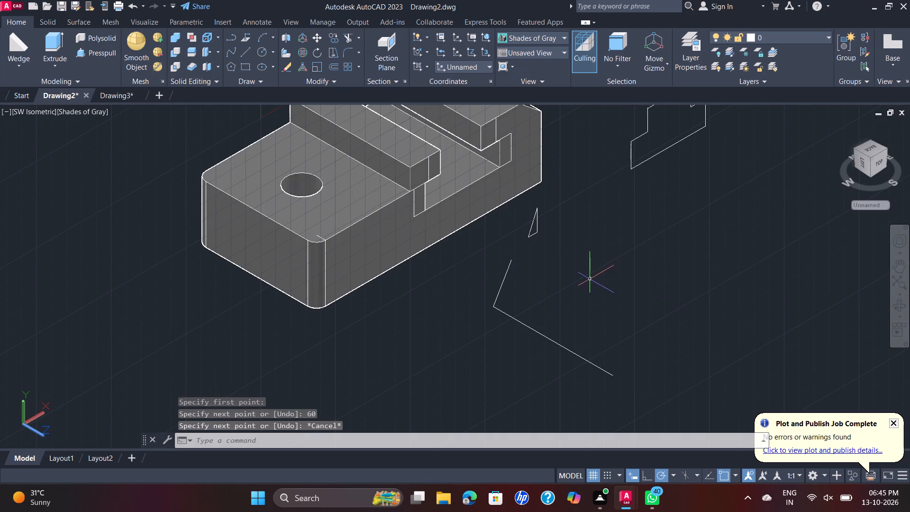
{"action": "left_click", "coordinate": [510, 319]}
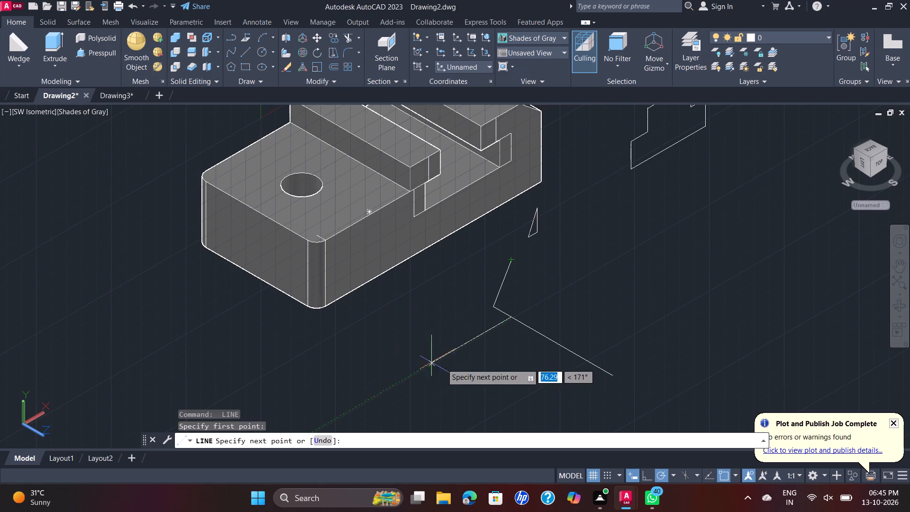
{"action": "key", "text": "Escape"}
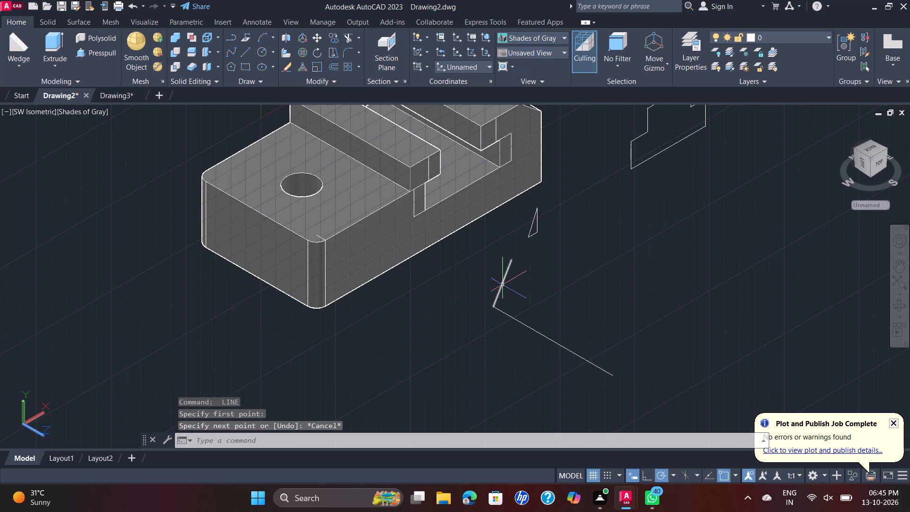
Delete the small triangle, the 80 mm line, the 60° line and the stepped profile outline beside the block.
{"action": "left_click", "coordinate": [530, 209]}
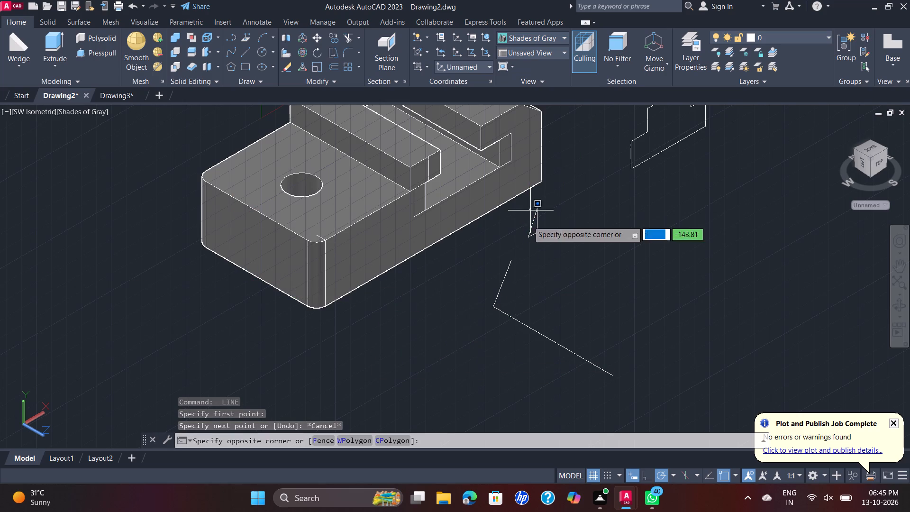
{"action": "left_click", "coordinate": [634, 379]}
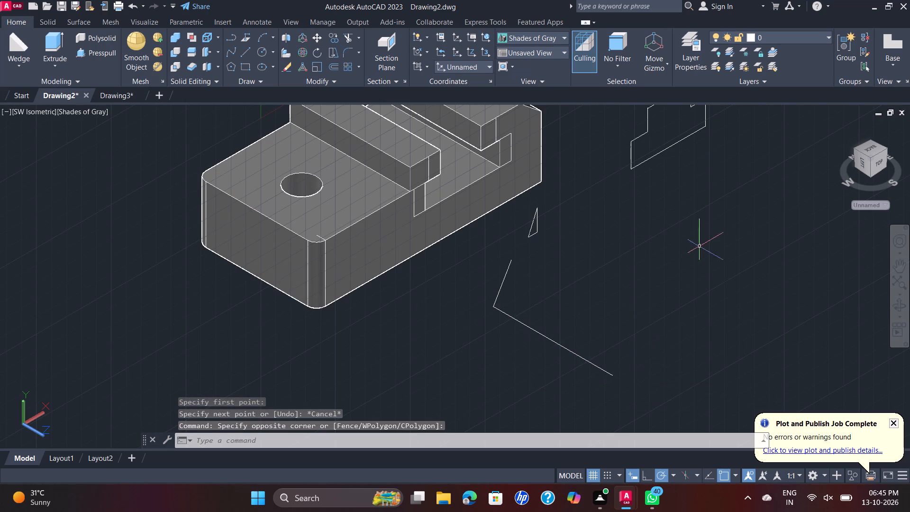
{"action": "left_click_drag", "start_coordinate": [737, 212], "coordinate": [723, 209]}
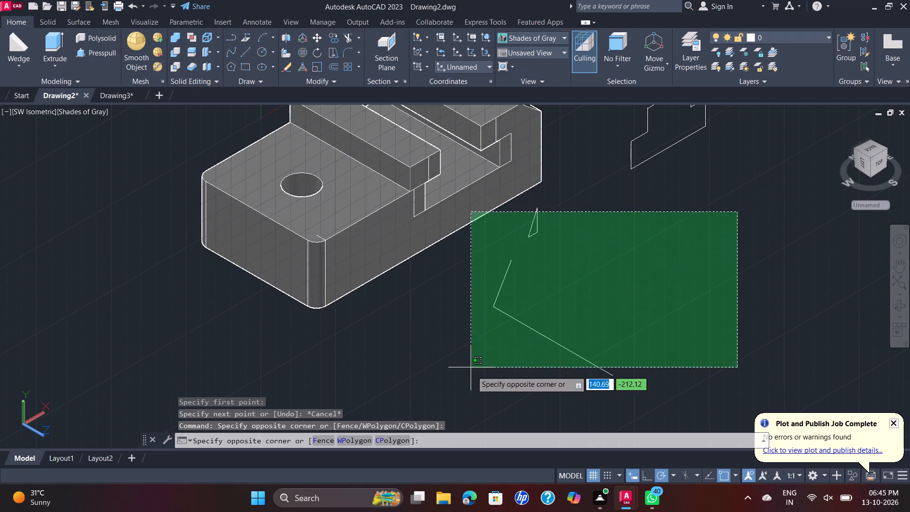
{"action": "left_click", "coordinate": [519, 388]}
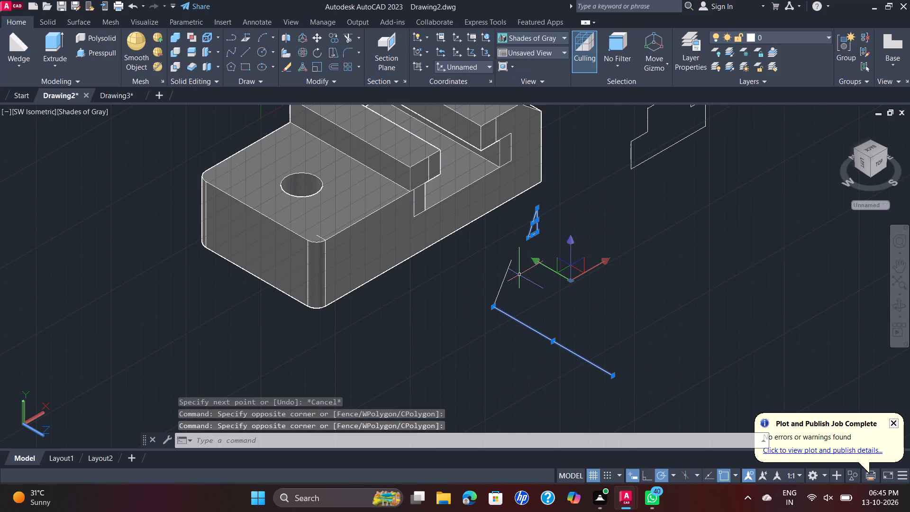
{"action": "left_click", "coordinate": [502, 282]}
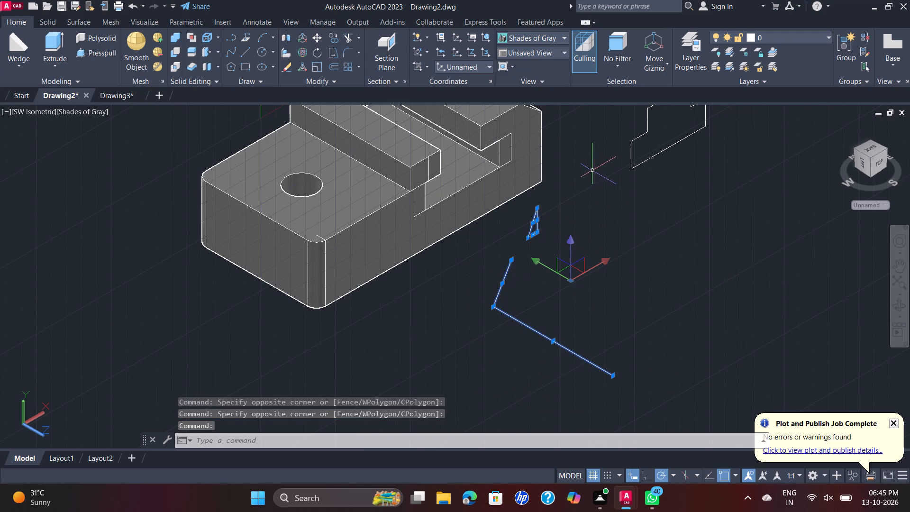
{"action": "left_click", "coordinate": [631, 155]}
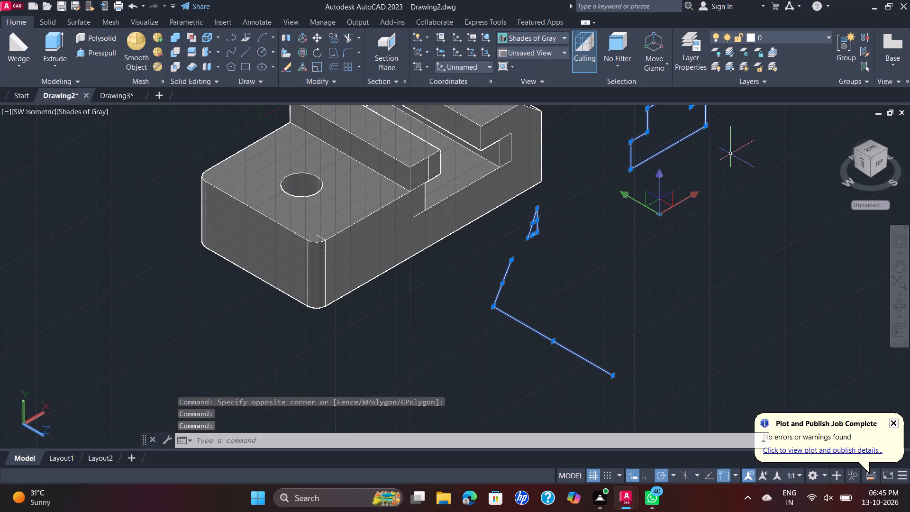
{"action": "key", "text": "Delete"}
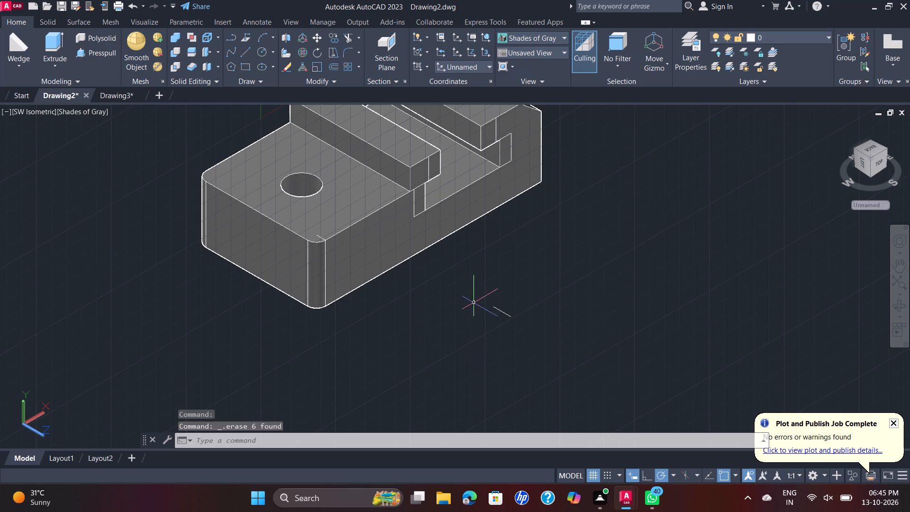
Delete the leftover short line in the empty space beside the block's long side.
{"action": "left_click_drag", "start_coordinate": [474, 286], "coordinate": [480, 288]}
{"action": "left_click", "coordinate": [585, 360]}
{"action": "key", "text": "Delete"}
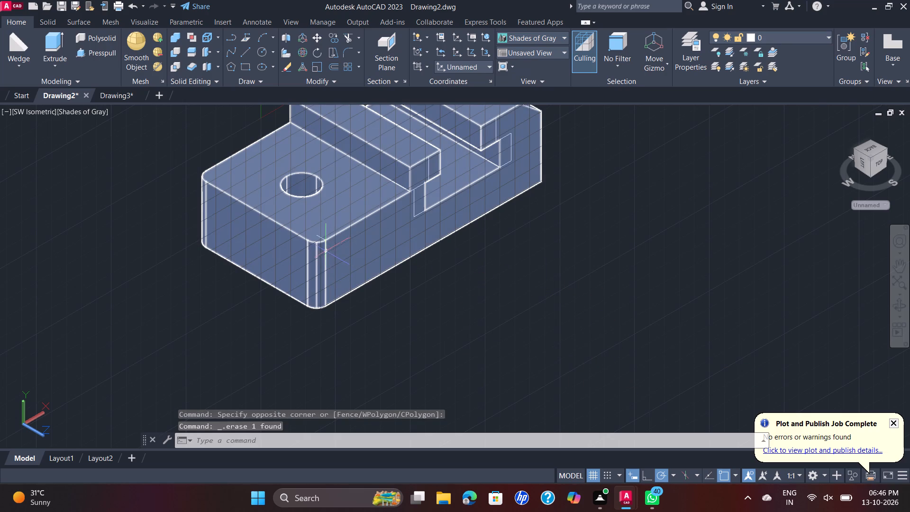
Move the solid block off its base sketch into the empty space beside it, clear of the leftover geometry.
{"action": "left_click", "coordinate": [319, 184]}
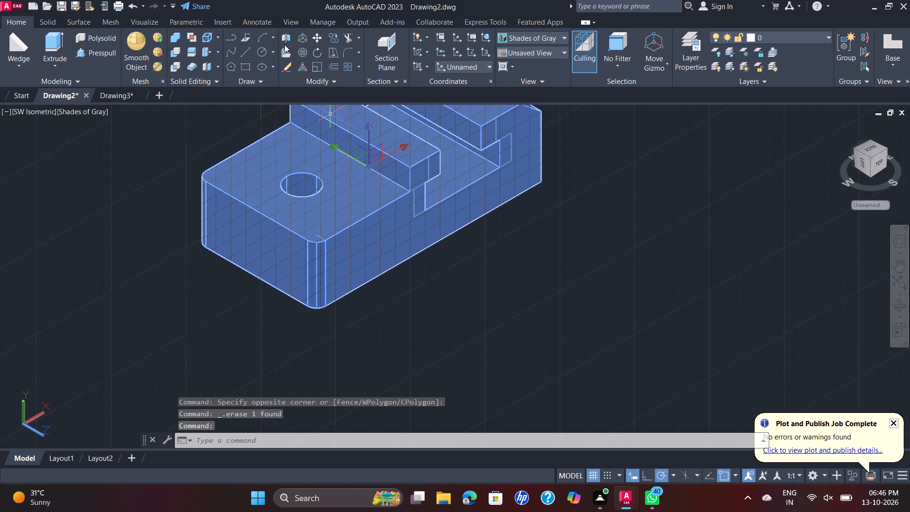
{"action": "left_click", "coordinate": [317, 38]}
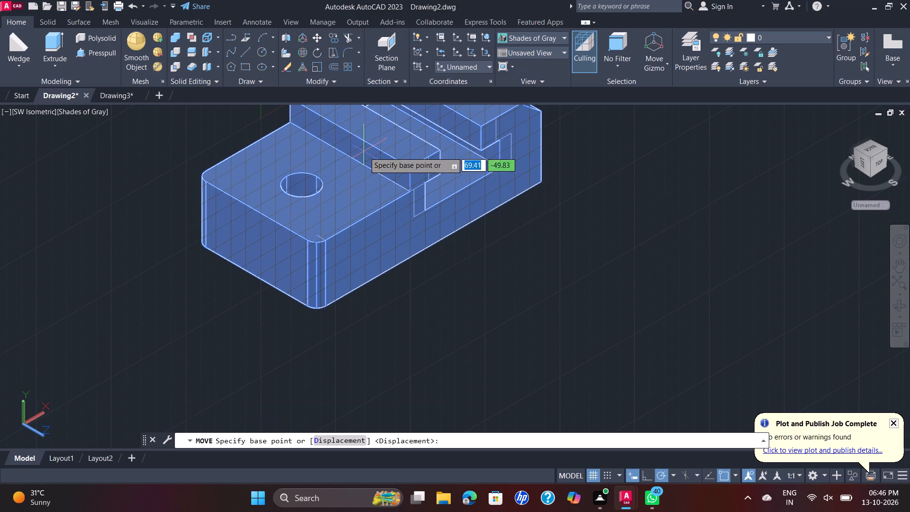
{"action": "left_click", "coordinate": [355, 173]}
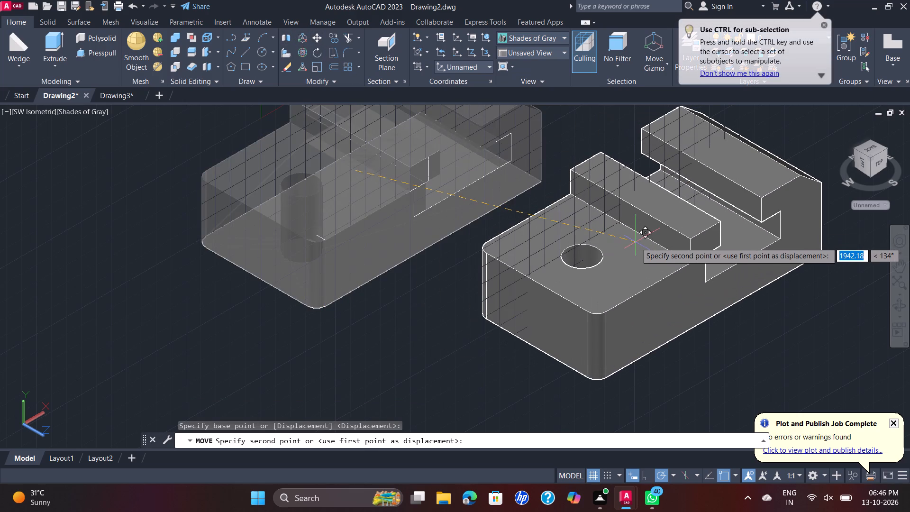
{"action": "left_click", "coordinate": [636, 242]}
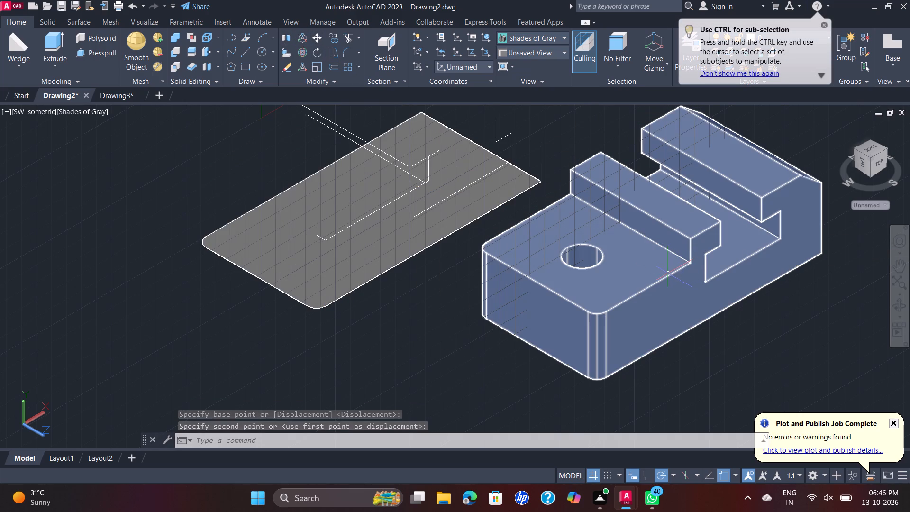
Examine the moved block and the leftover sketch geometry from several angles, including the block's underside.
{"action": "middle_click_drag", "start_coordinate": [668, 274], "coordinate": [654, 253], "text": "shift"}
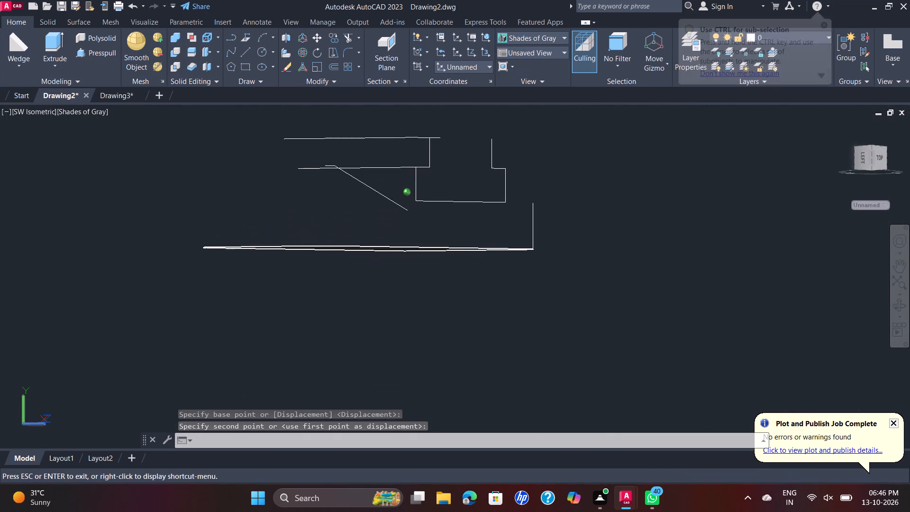
{"action": "middle_click_drag", "start_coordinate": [654, 253], "coordinate": [641, 263], "text": "shift"}
{"action": "scroll", "coordinate": [636, 261], "scroll_direction": "down", "scroll_amount": 8}
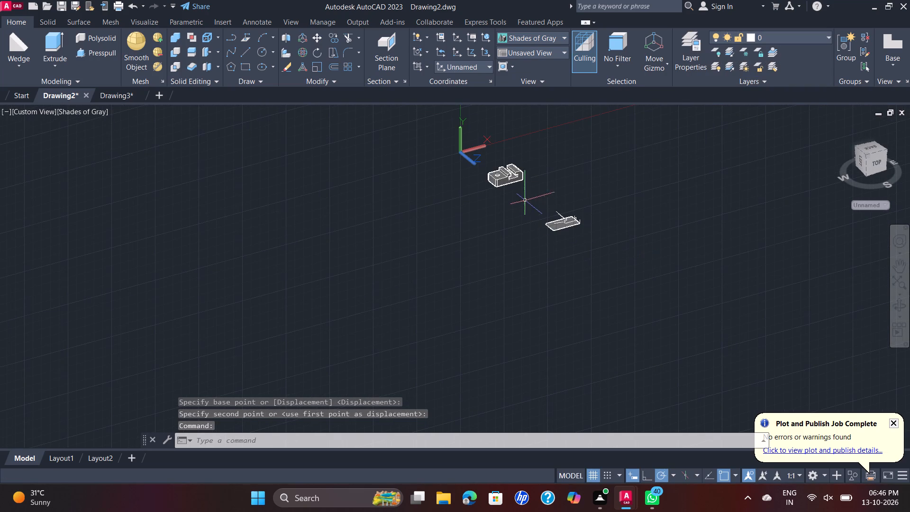
{"action": "scroll", "coordinate": [515, 164], "scroll_direction": "up", "scroll_amount": 7}
{"action": "middle_click_drag", "start_coordinate": [505, 178], "coordinate": [531, 200]}
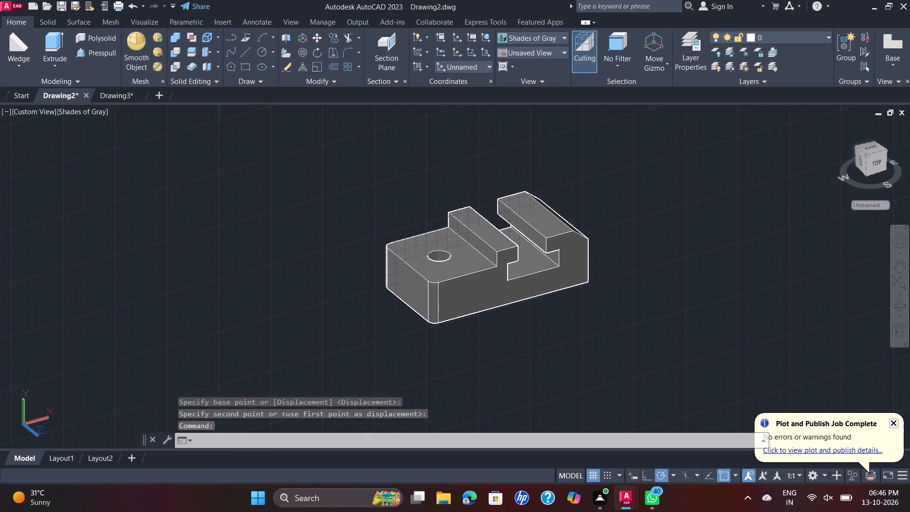
{"action": "middle_click_drag", "start_coordinate": [506, 240], "coordinate": [518, 174], "text": "shift"}
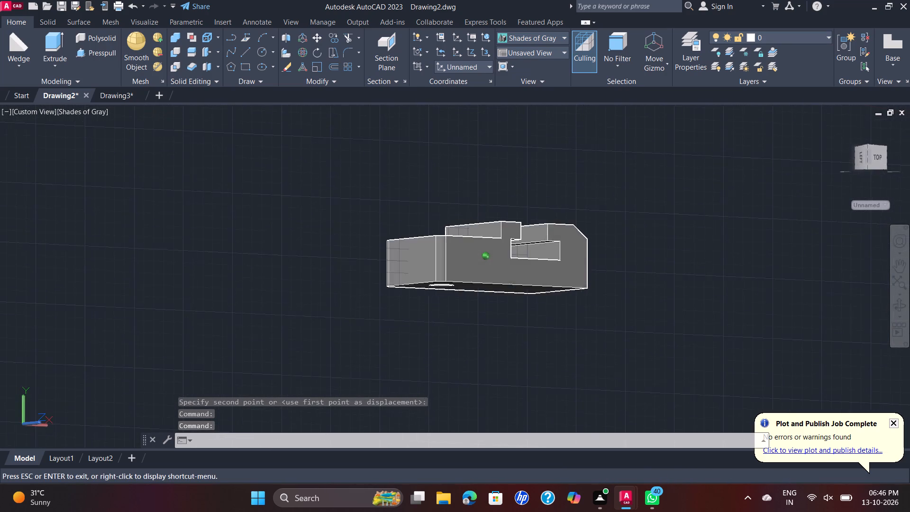
{"action": "middle_click_drag", "start_coordinate": [518, 174], "coordinate": [595, 64], "text": "shift"}
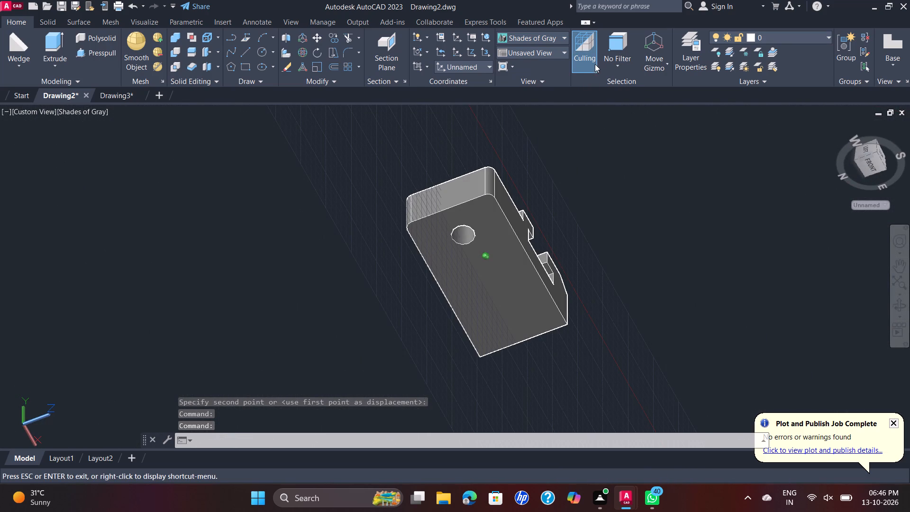
{"action": "middle_click_drag", "start_coordinate": [595, 64], "coordinate": [529, 267], "text": "shift"}
{"action": "scroll", "coordinate": [169, 148], "scroll_direction": "down", "scroll_amount": 1}
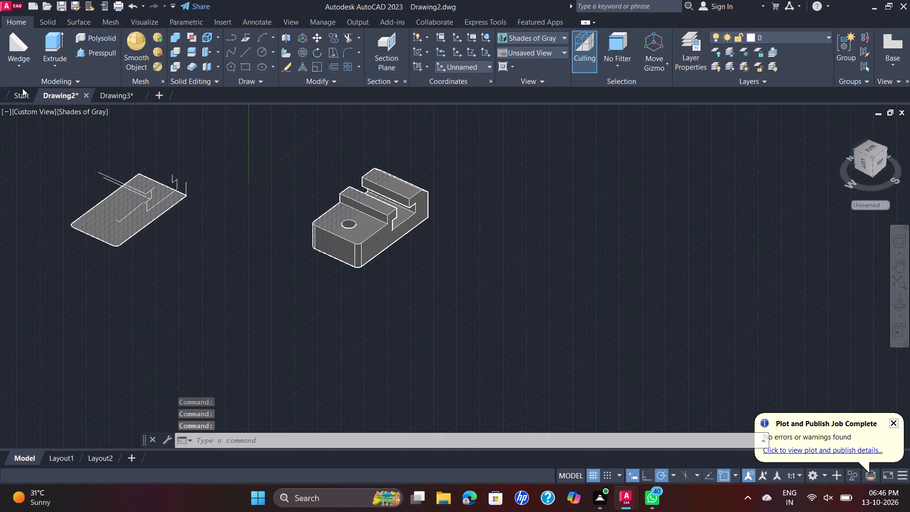
Set the model view to SW Isometric with the block and the leftover sketch both in sight.
{"action": "left_click", "coordinate": [23, 109]}
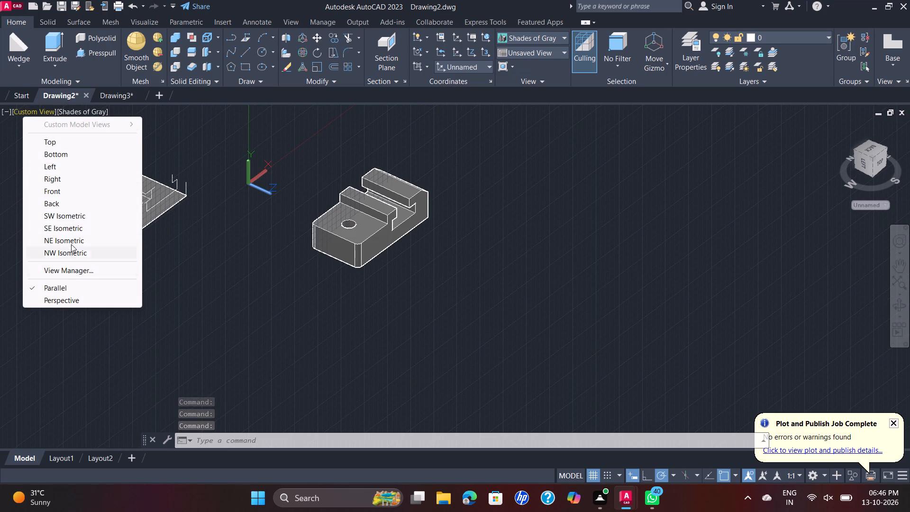
{"action": "left_click", "coordinate": [71, 225]}
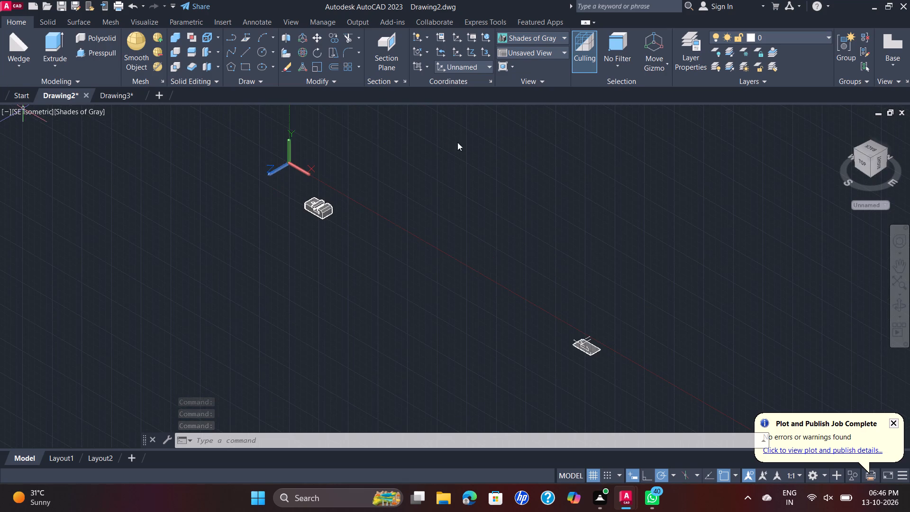
{"action": "left_click", "coordinate": [31, 116]}
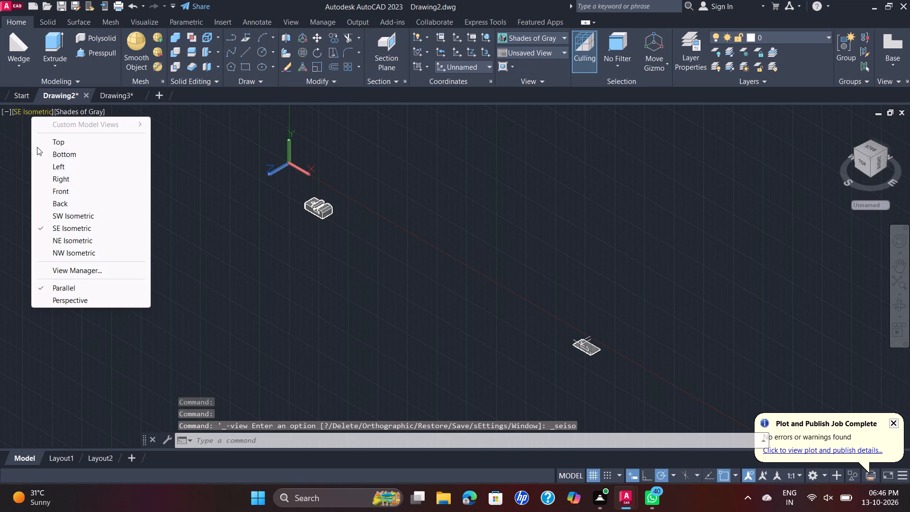
{"action": "left_click", "coordinate": [56, 218]}
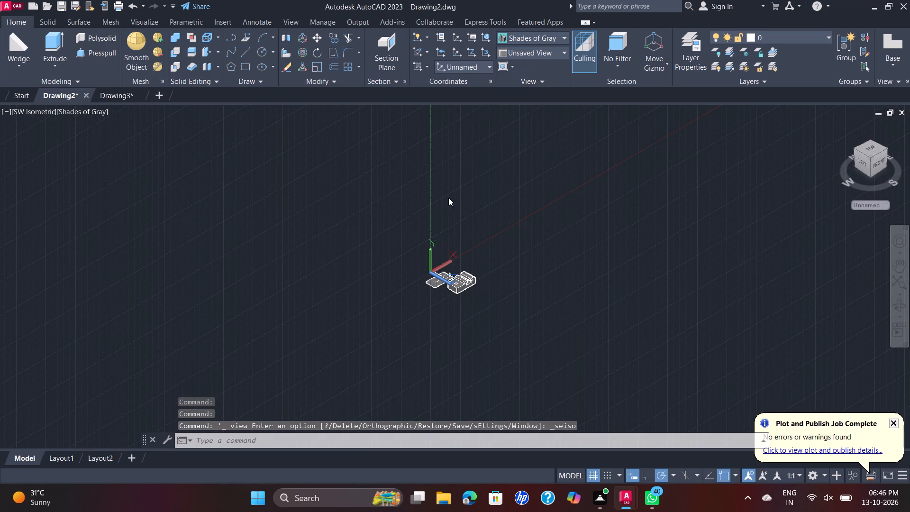
{"action": "scroll", "coordinate": [450, 282], "scroll_direction": "up", "scroll_amount": 10}
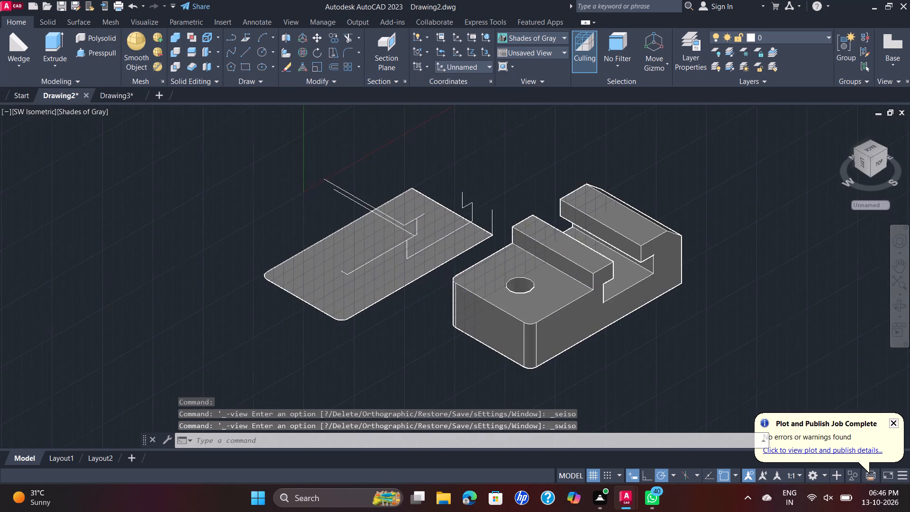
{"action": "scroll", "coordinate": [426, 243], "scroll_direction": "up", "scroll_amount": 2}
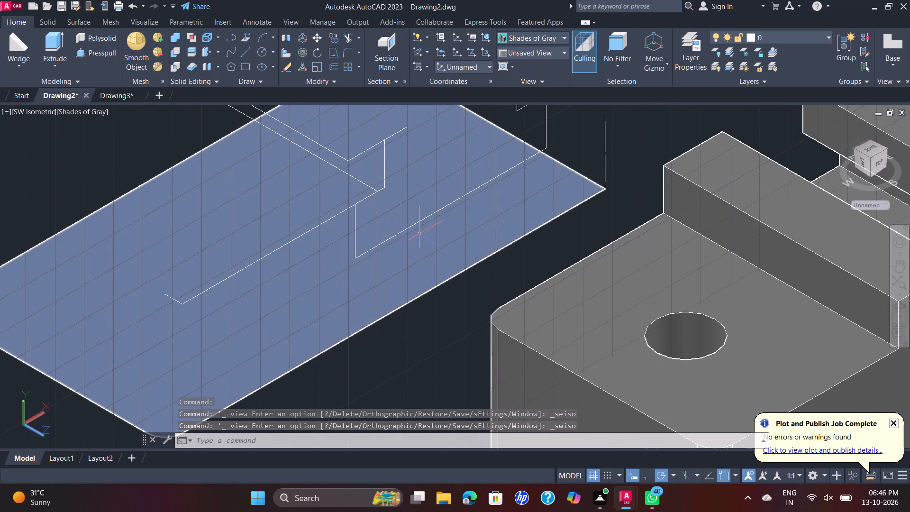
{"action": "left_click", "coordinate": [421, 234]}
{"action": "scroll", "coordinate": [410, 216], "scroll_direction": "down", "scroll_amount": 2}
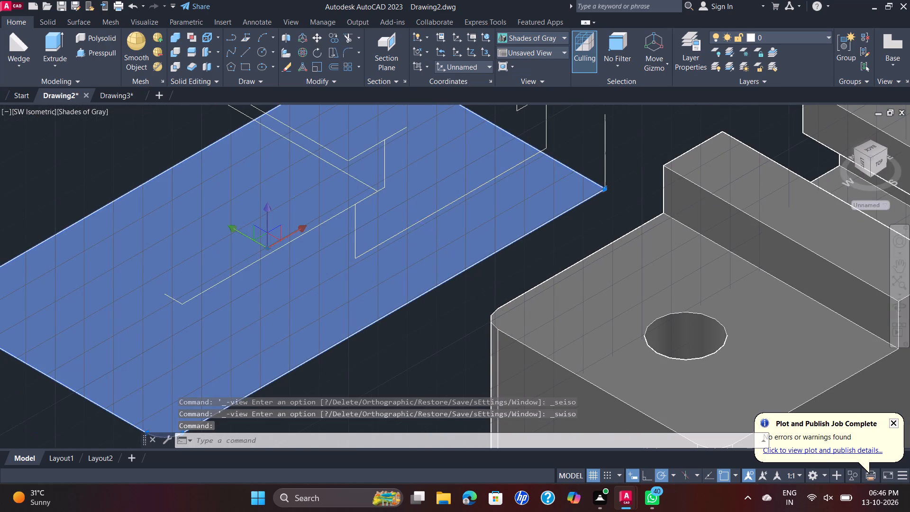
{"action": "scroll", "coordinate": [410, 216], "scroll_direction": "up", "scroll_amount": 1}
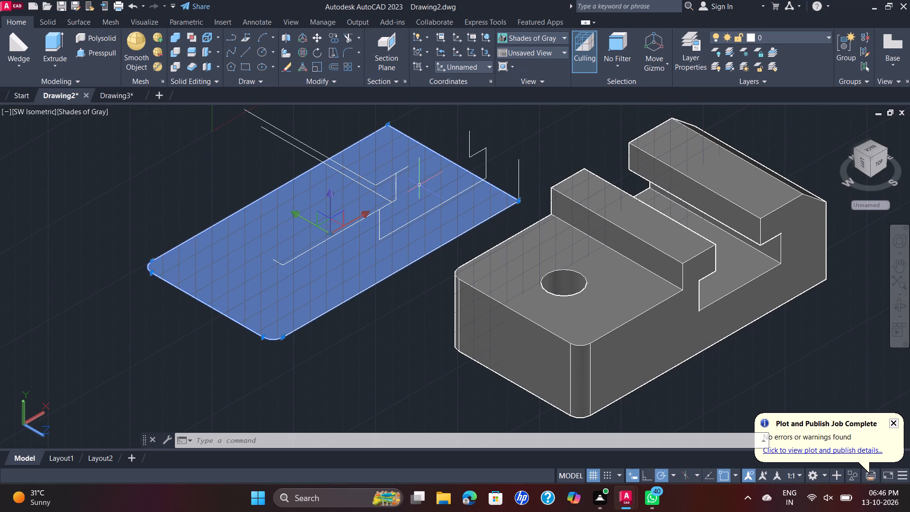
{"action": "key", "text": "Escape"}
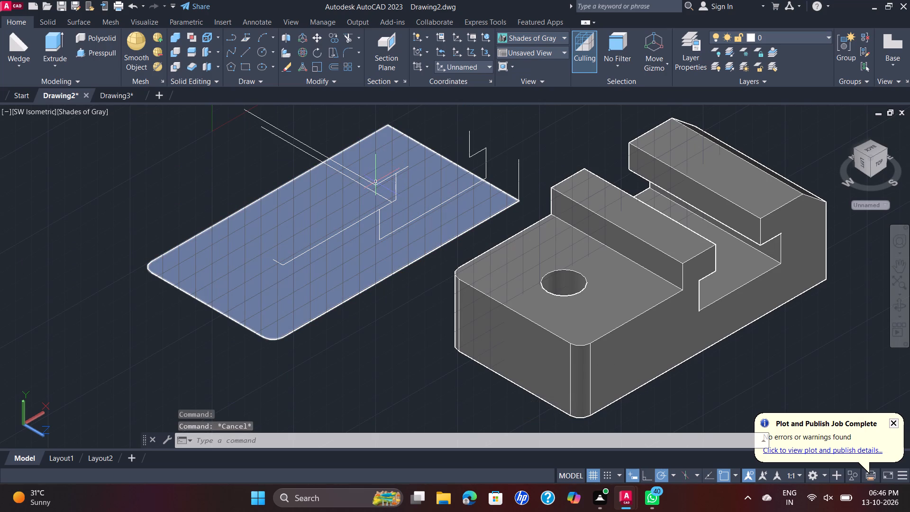
Delete the two long parallel lines, the short segment beside the slot sketch, the filled base face and the stepped slot outline.
{"action": "left_click", "coordinate": [372, 184]}
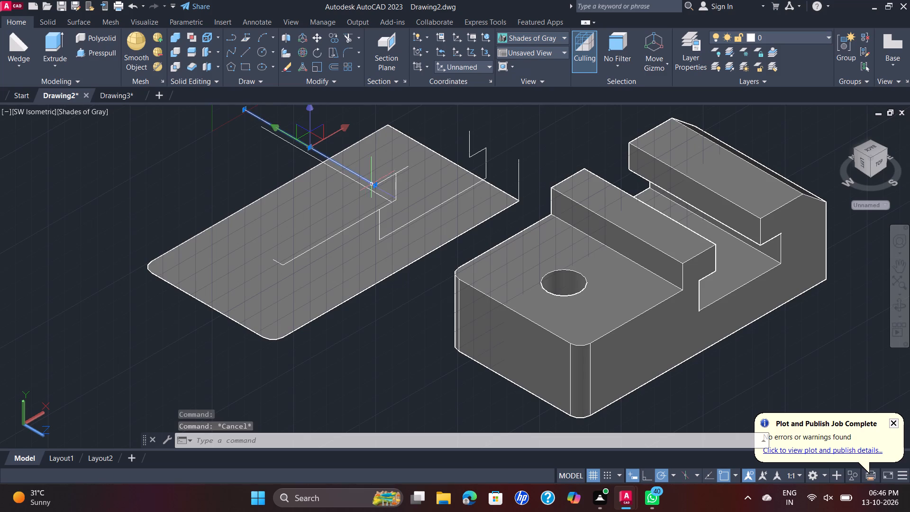
{"action": "left_click", "coordinate": [376, 193]}
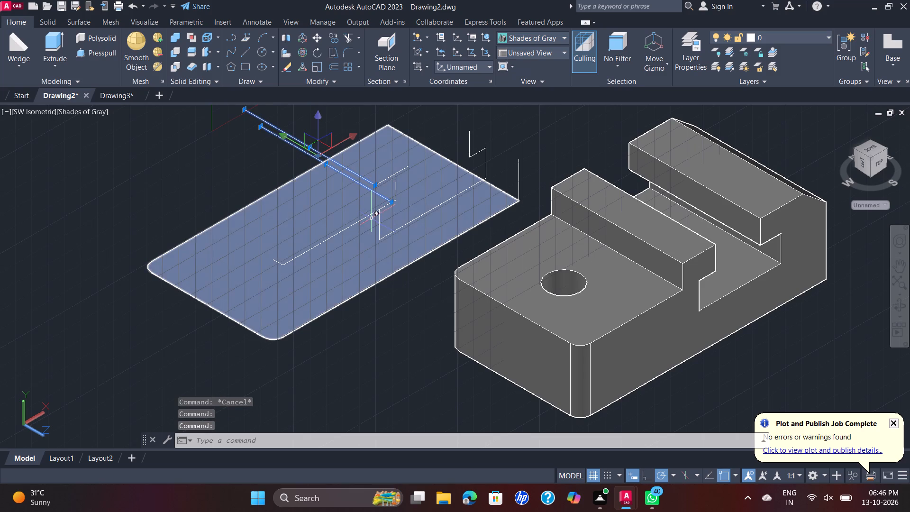
{"action": "left_click", "coordinate": [369, 215]}
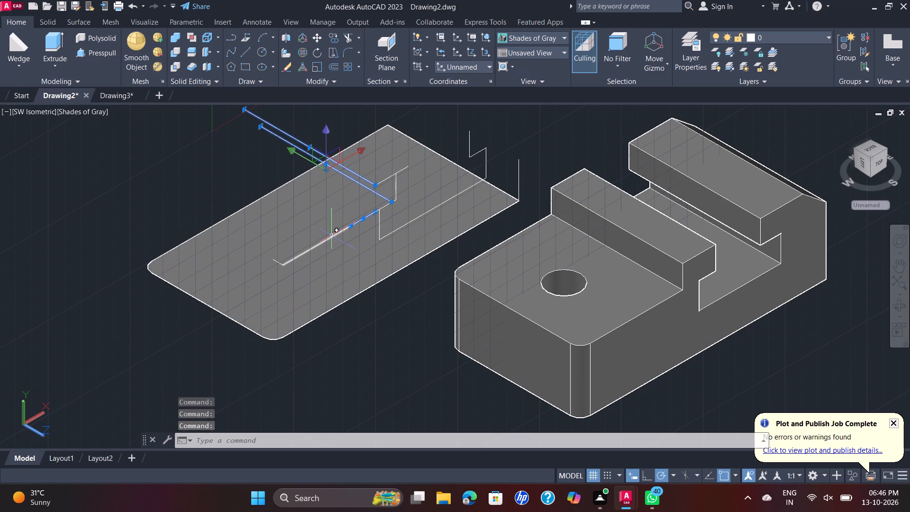
{"action": "left_click", "coordinate": [323, 223]}
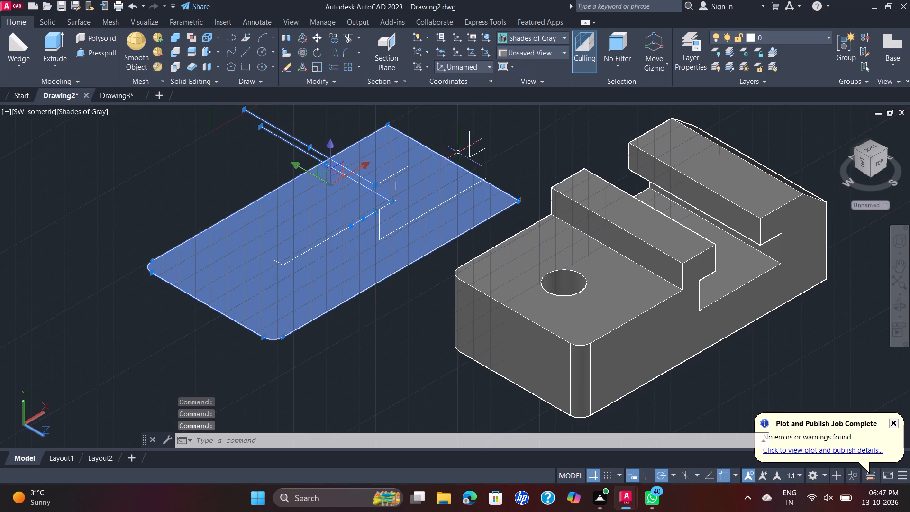
{"action": "key", "text": "Delete"}
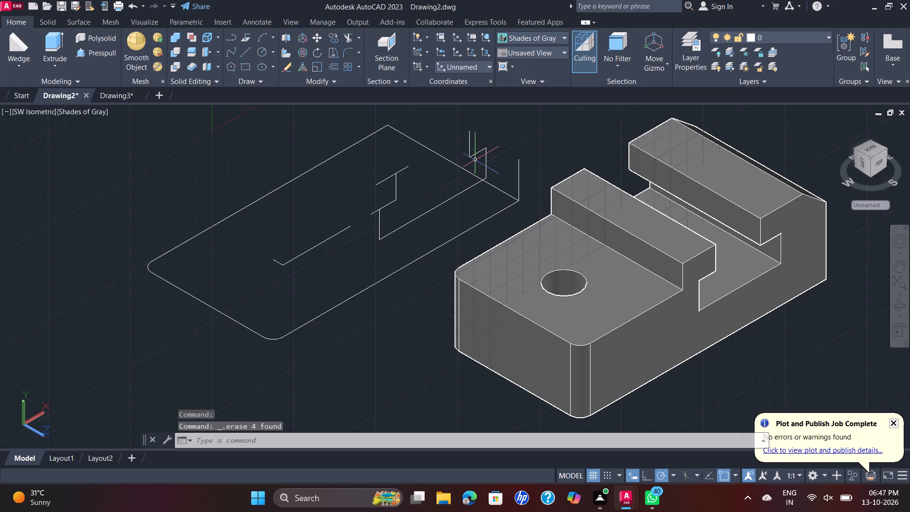
{"action": "left_click", "coordinate": [473, 155]}
{"action": "key", "text": "Delete"}
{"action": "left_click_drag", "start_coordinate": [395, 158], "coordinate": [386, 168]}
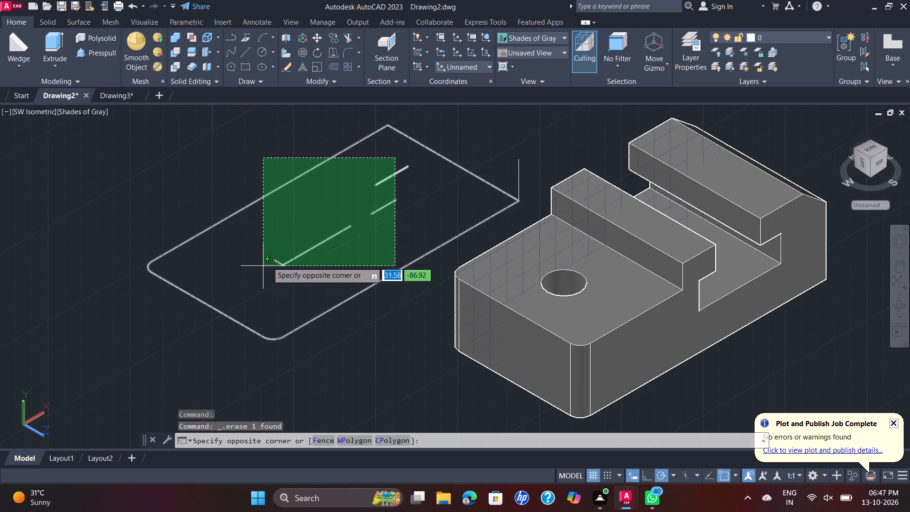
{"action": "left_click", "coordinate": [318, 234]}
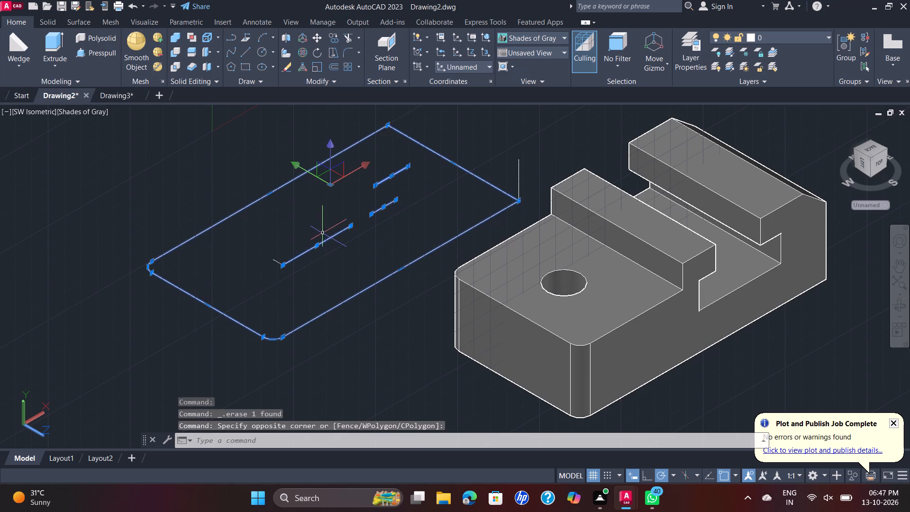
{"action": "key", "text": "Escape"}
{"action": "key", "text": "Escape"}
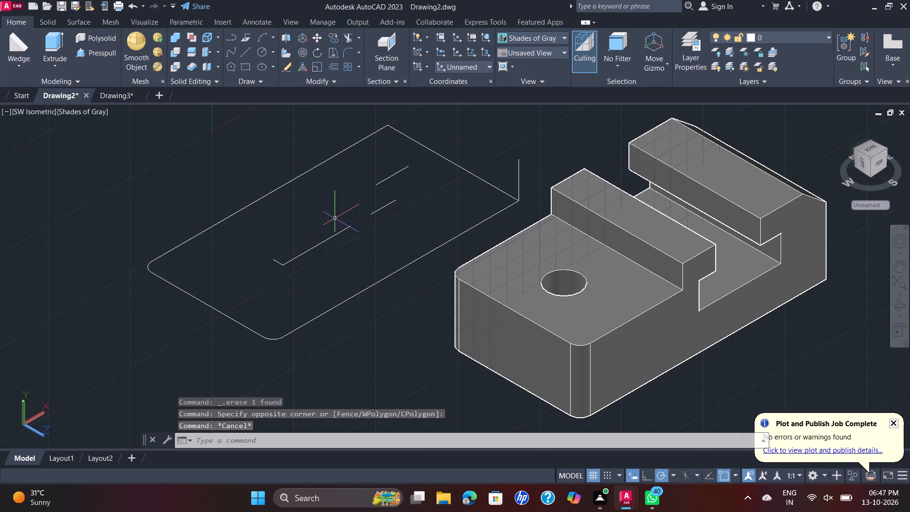
Delete the remaining loose line segments inside the rounded base outline and the vertical line at its square corner.
{"action": "left_click", "coordinate": [227, 244]}
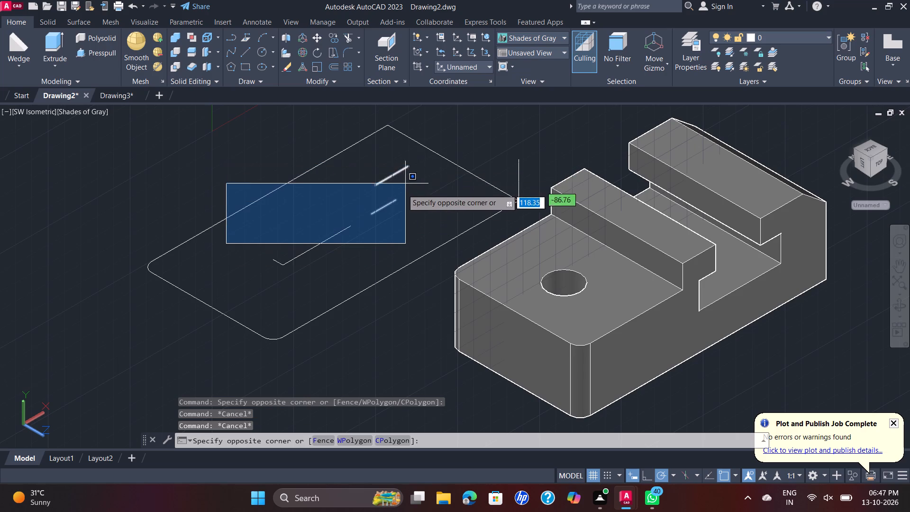
{"action": "left_click", "coordinate": [411, 162]}
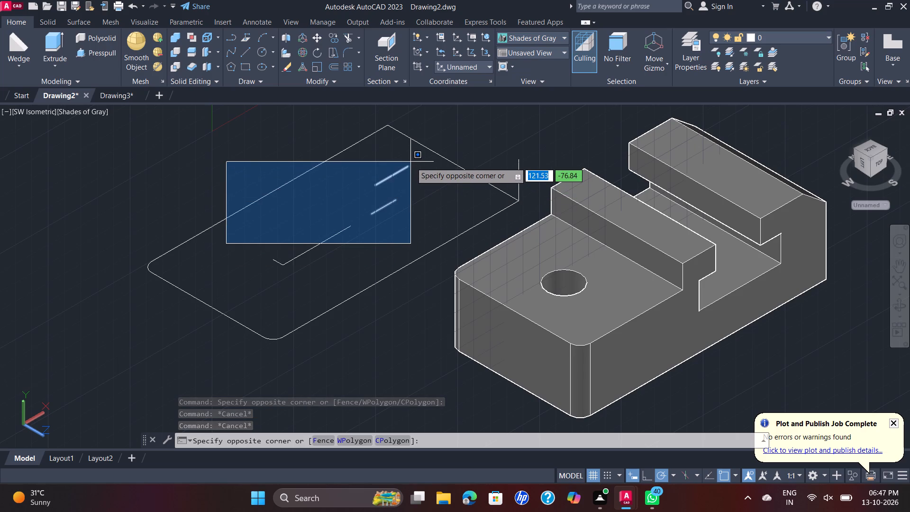
{"action": "left_click", "coordinate": [342, 230]}
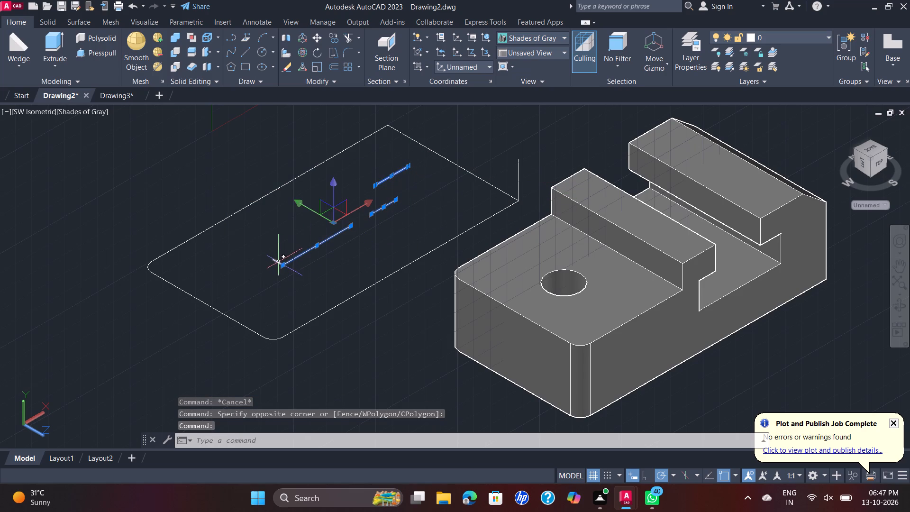
{"action": "left_click", "coordinate": [277, 260]}
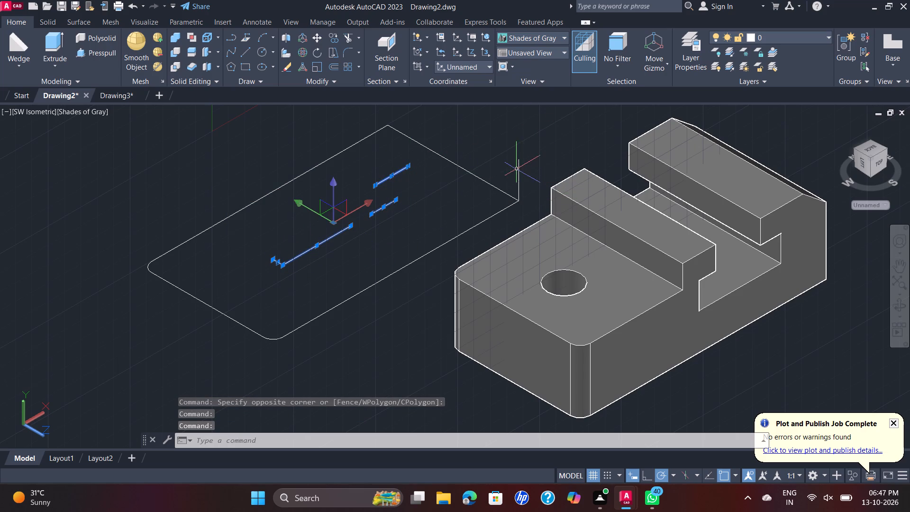
{"action": "left_click", "coordinate": [519, 169]}
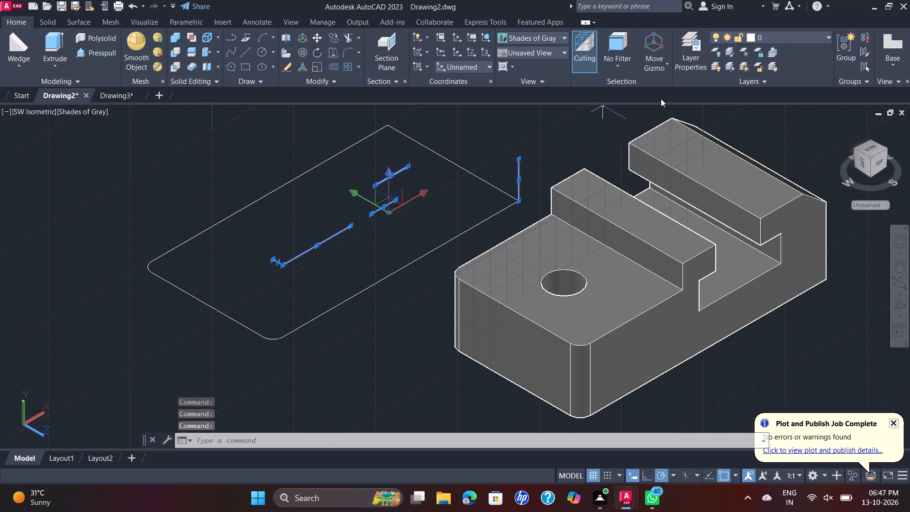
{"action": "key", "text": "Delete"}
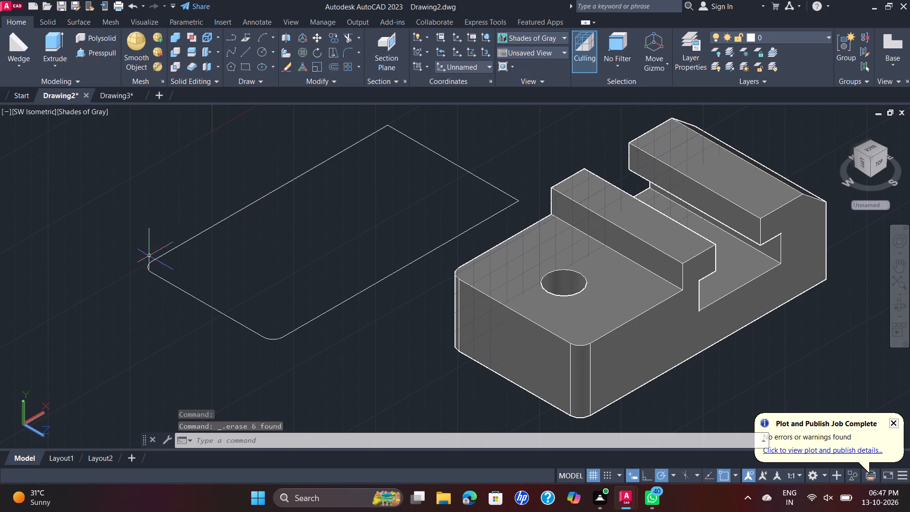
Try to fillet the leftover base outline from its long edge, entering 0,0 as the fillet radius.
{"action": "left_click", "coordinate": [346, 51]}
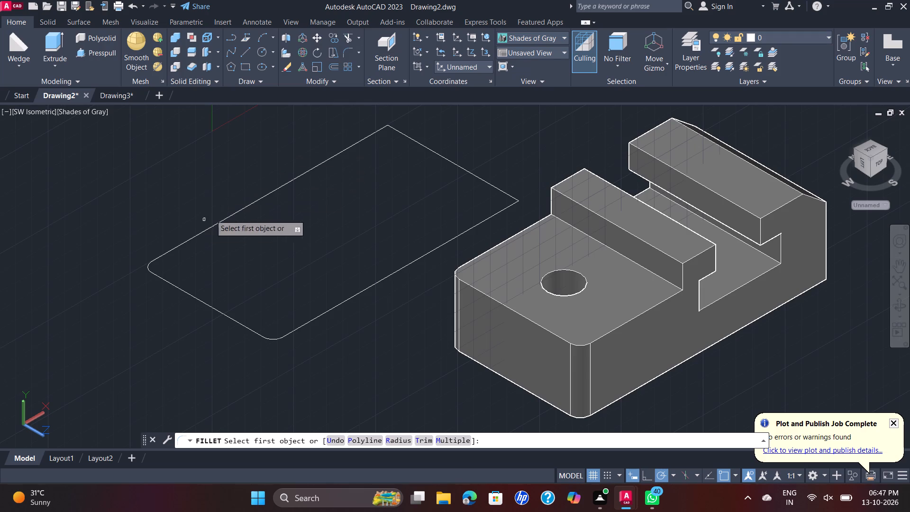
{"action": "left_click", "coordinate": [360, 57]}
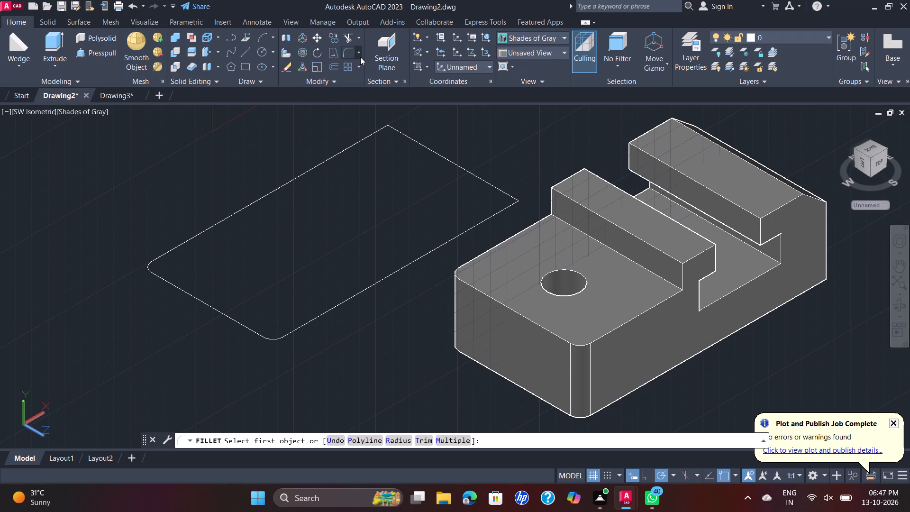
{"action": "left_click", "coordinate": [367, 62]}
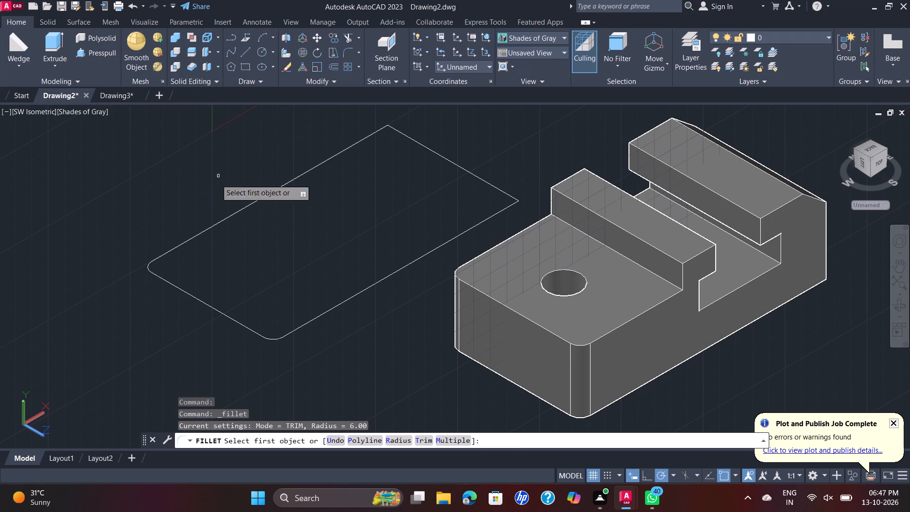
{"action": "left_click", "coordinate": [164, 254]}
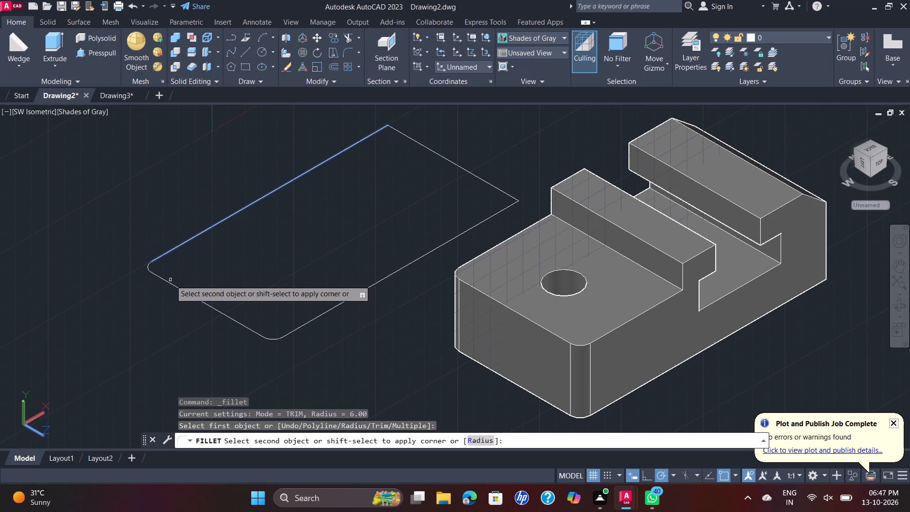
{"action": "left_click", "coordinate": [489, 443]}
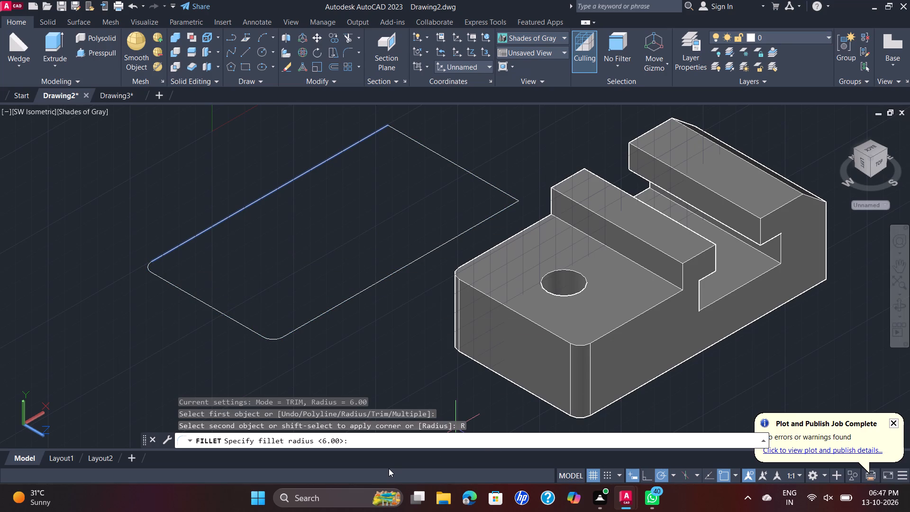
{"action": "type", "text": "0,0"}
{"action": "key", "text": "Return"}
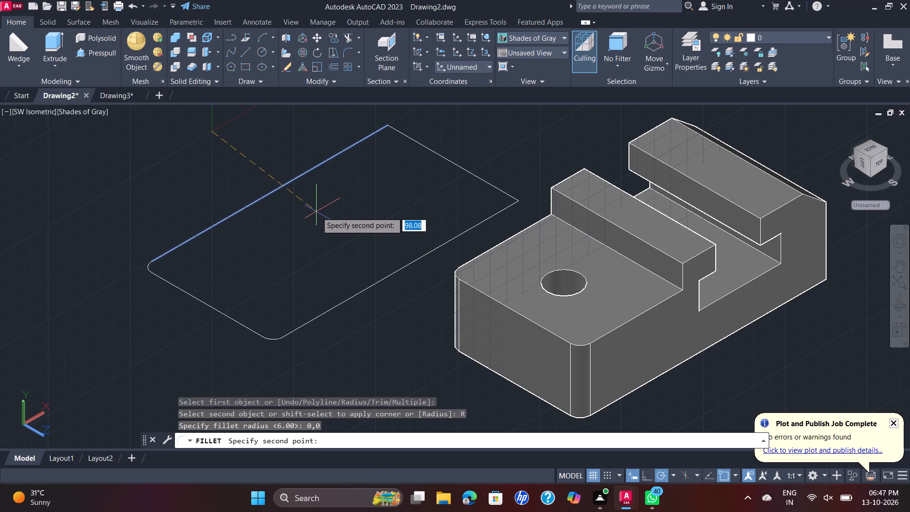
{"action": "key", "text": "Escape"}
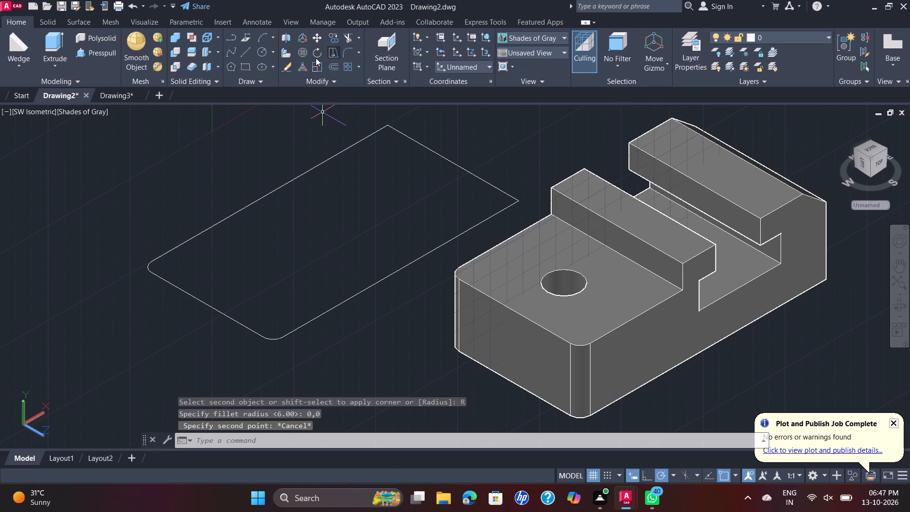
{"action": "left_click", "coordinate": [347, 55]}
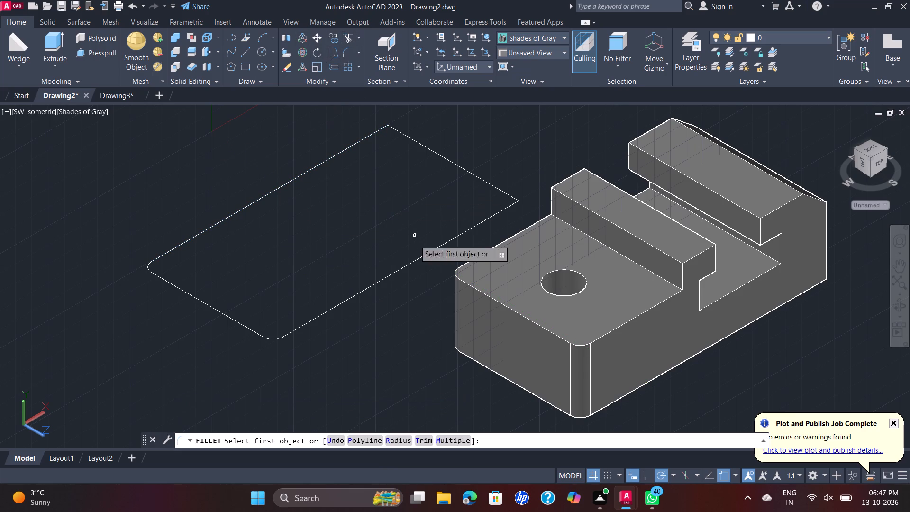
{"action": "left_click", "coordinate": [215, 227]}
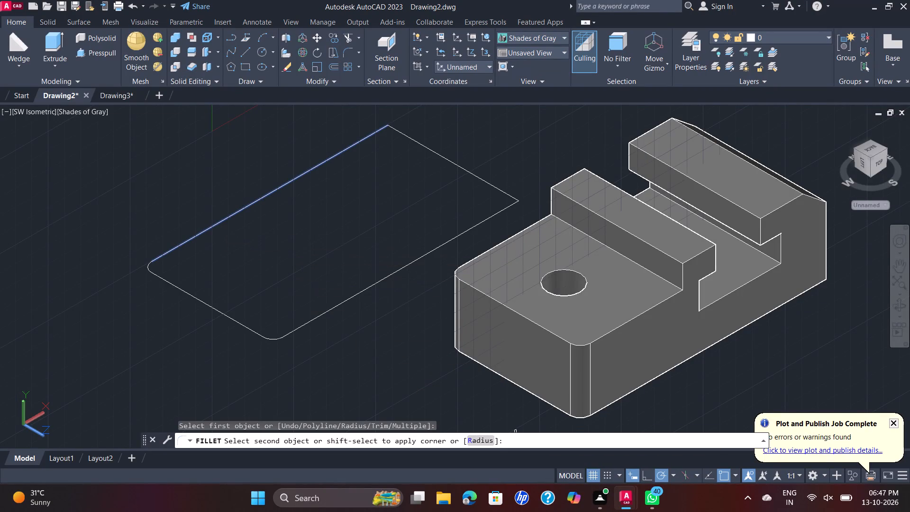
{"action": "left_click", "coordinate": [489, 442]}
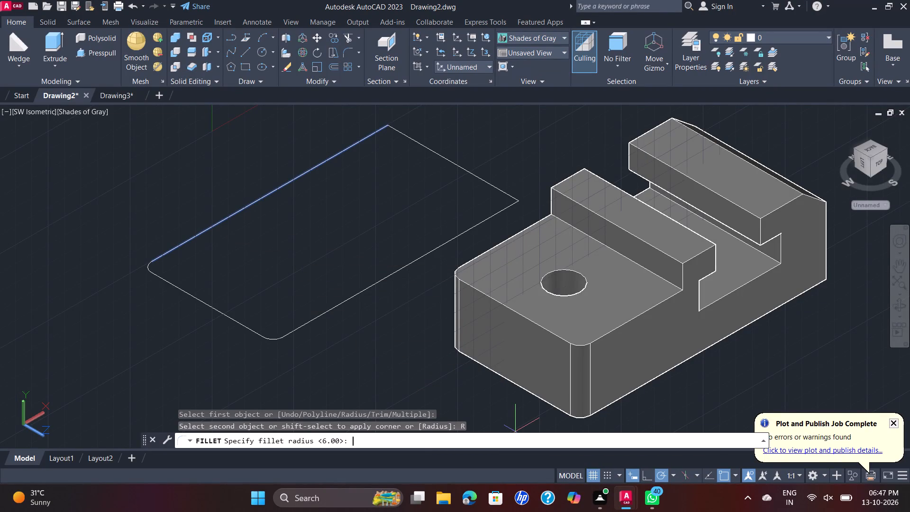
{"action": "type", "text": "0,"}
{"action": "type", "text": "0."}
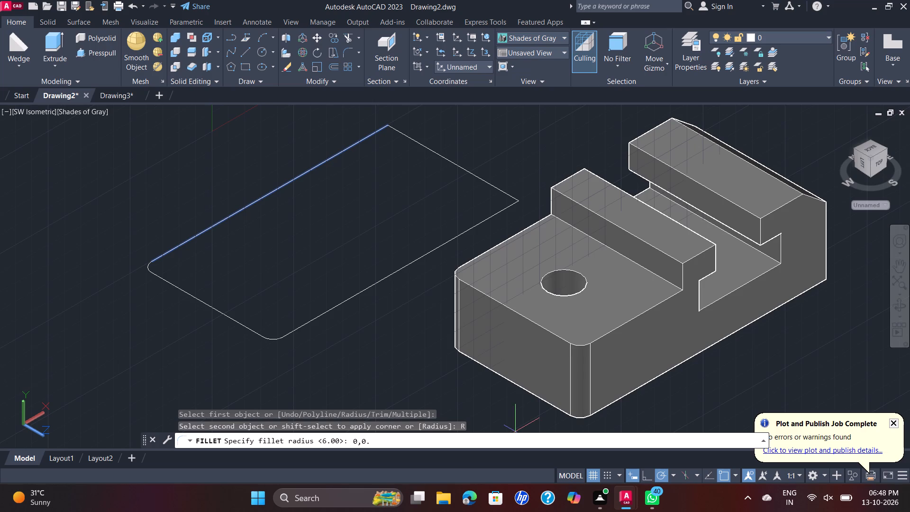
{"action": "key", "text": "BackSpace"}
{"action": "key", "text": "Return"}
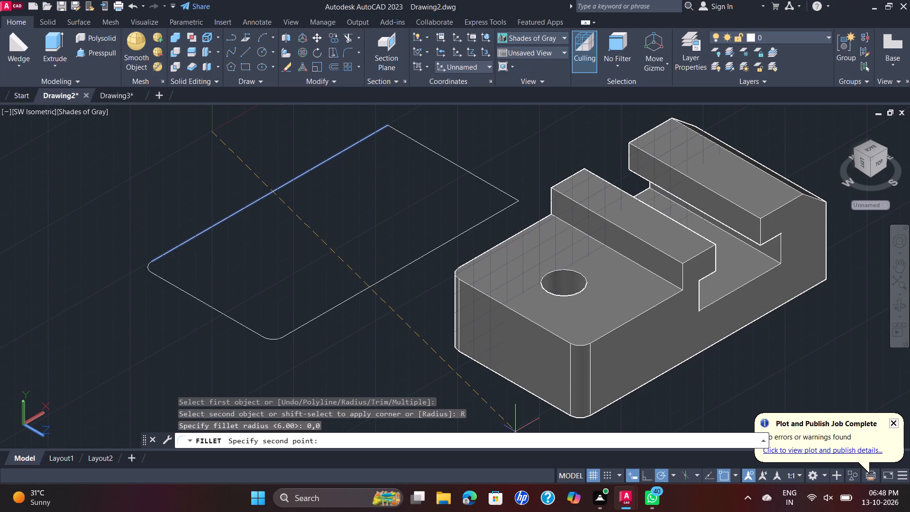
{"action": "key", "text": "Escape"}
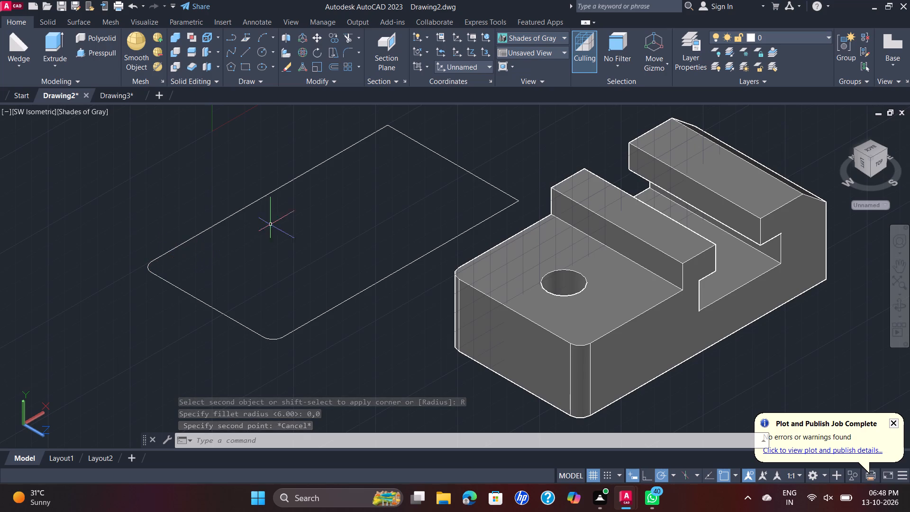
Delete the leftover rounded base outline and the single long line lying beneath its edge beside the block.
{"action": "scroll", "coordinate": [284, 226], "scroll_direction": "down", "scroll_amount": 1}
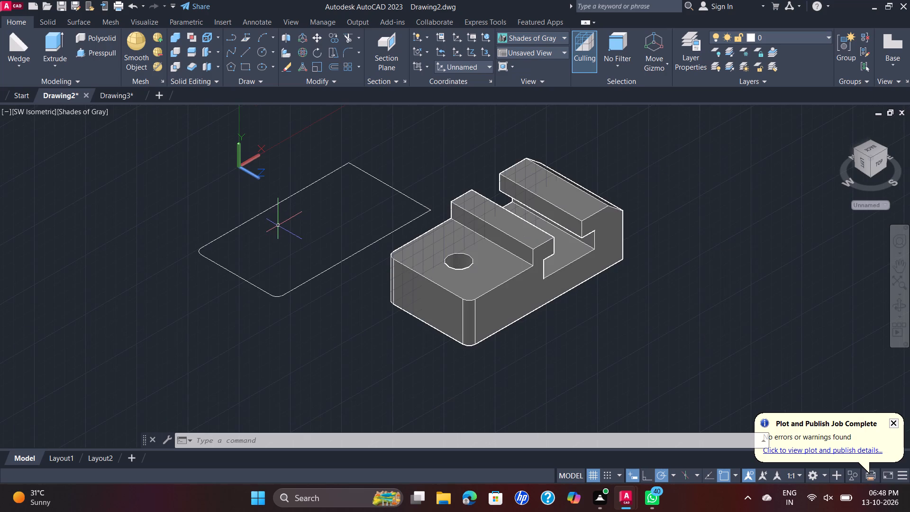
{"action": "left_click", "coordinate": [267, 212]}
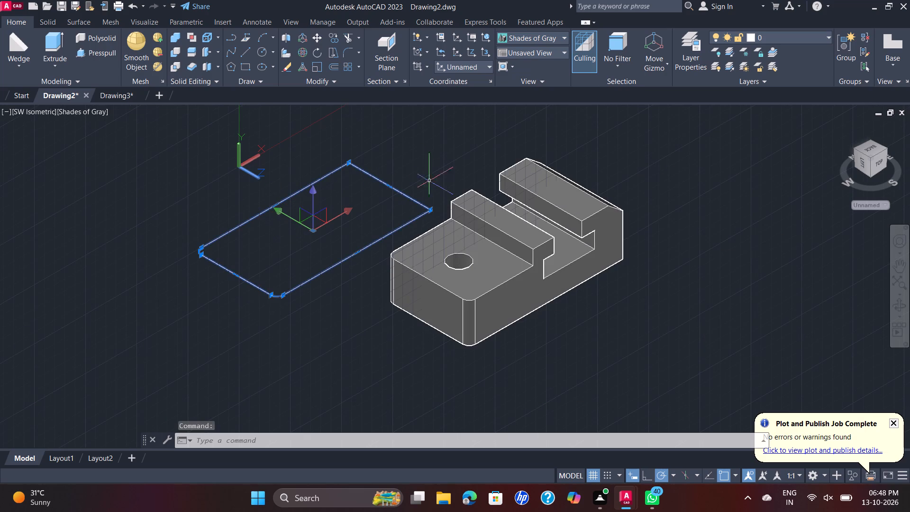
{"action": "key", "text": "Delete"}
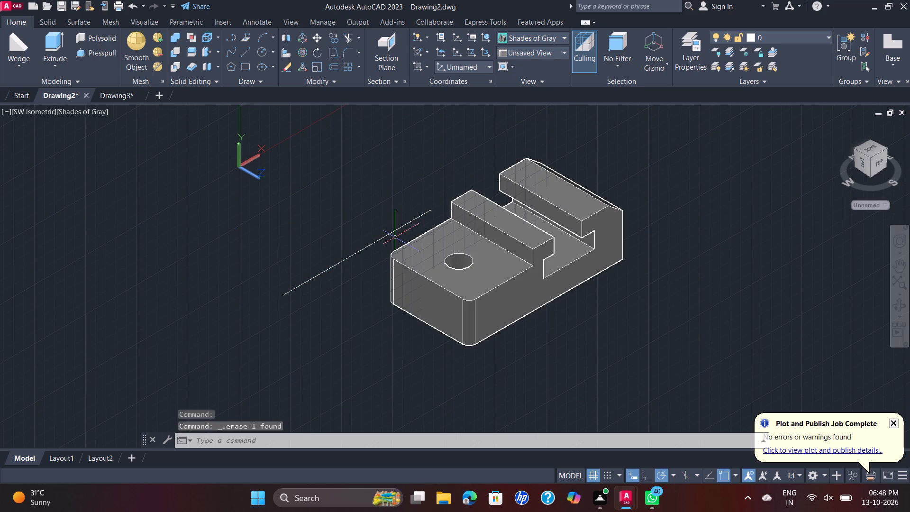
{"action": "left_click", "coordinate": [393, 230]}
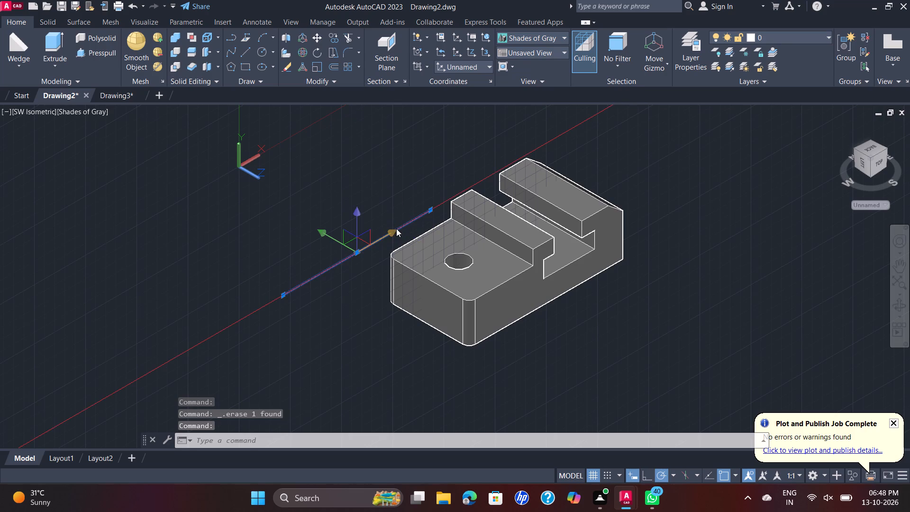
{"action": "key", "text": "Delete"}
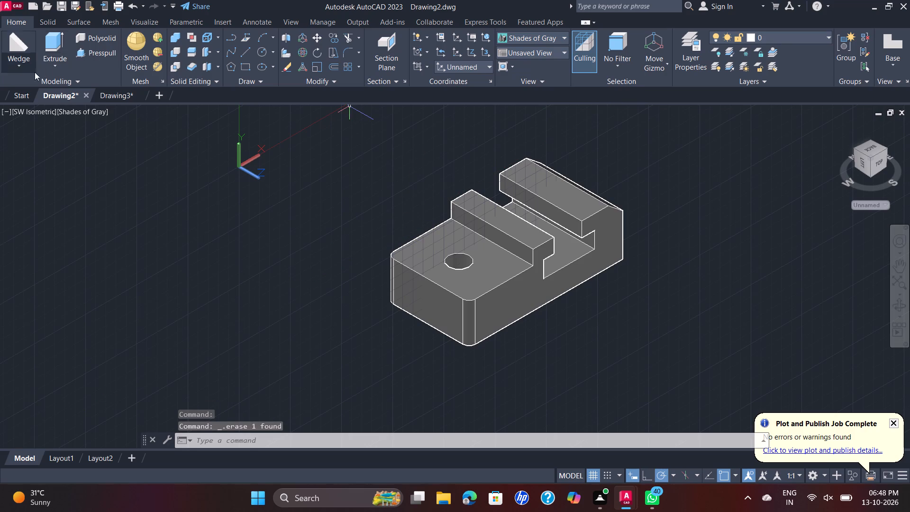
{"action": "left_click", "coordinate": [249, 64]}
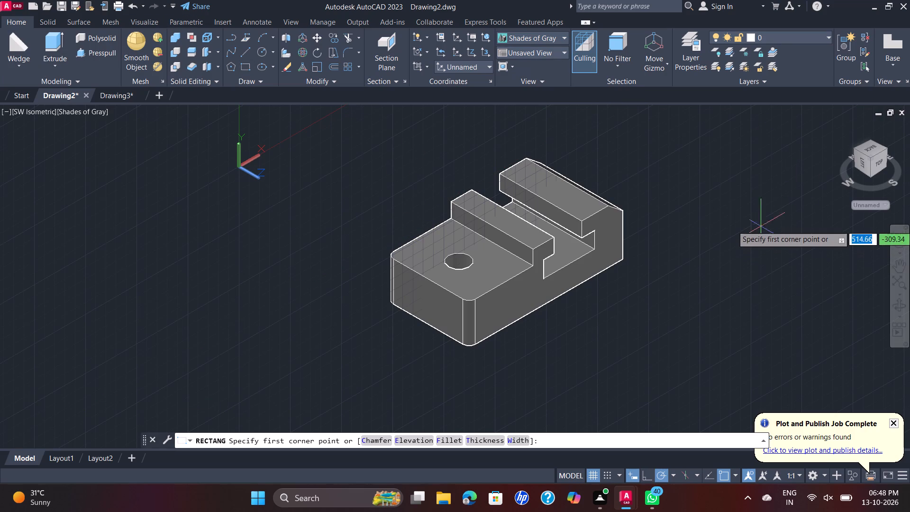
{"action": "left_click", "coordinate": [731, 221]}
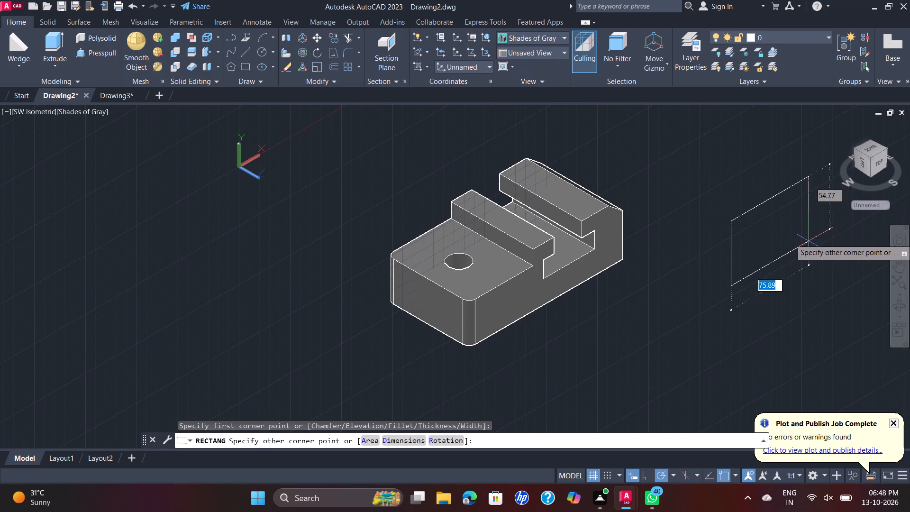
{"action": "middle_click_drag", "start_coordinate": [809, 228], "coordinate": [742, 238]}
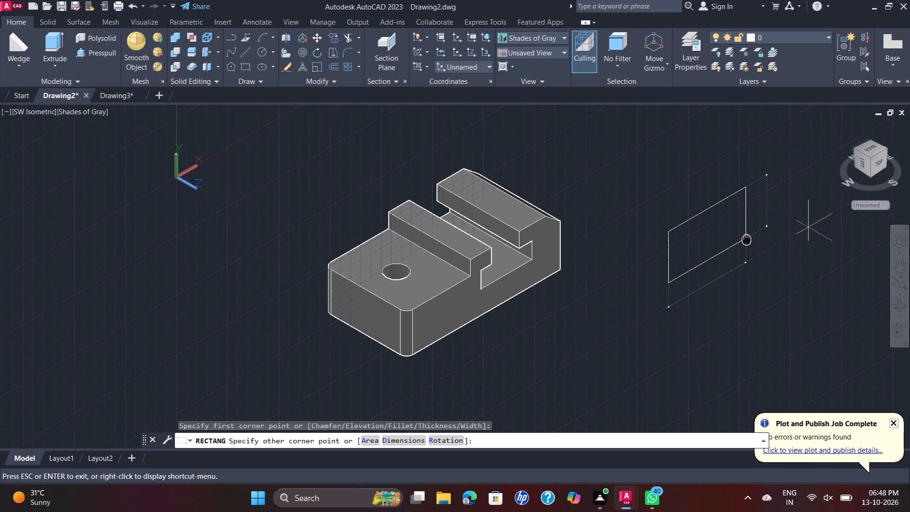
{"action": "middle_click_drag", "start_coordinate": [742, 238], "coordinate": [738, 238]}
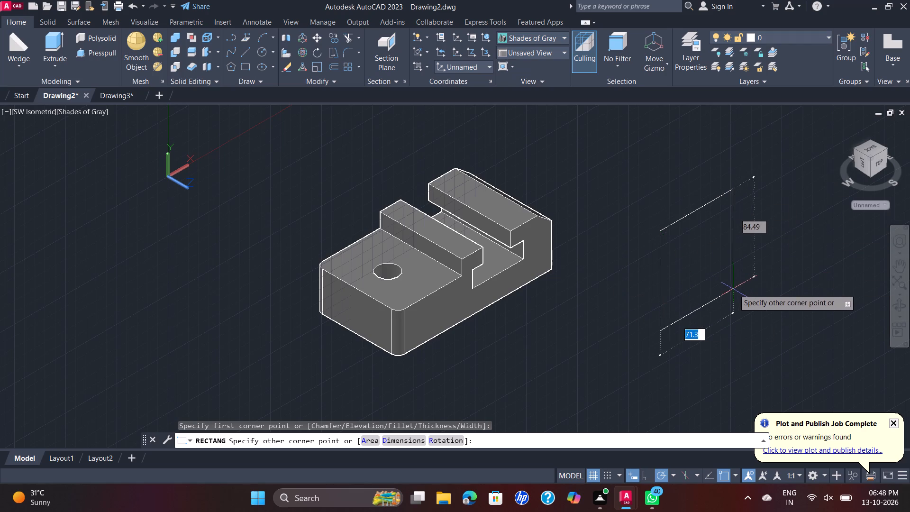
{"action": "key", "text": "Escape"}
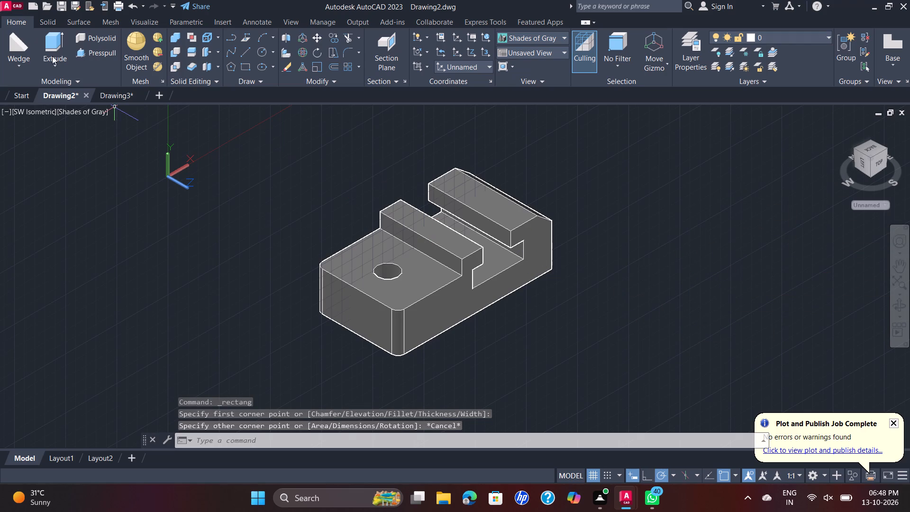
Set the model view to Top with the block and open space beside it in sight.
{"action": "left_click", "coordinate": [44, 112]}
{"action": "left_click", "coordinate": [77, 143]}
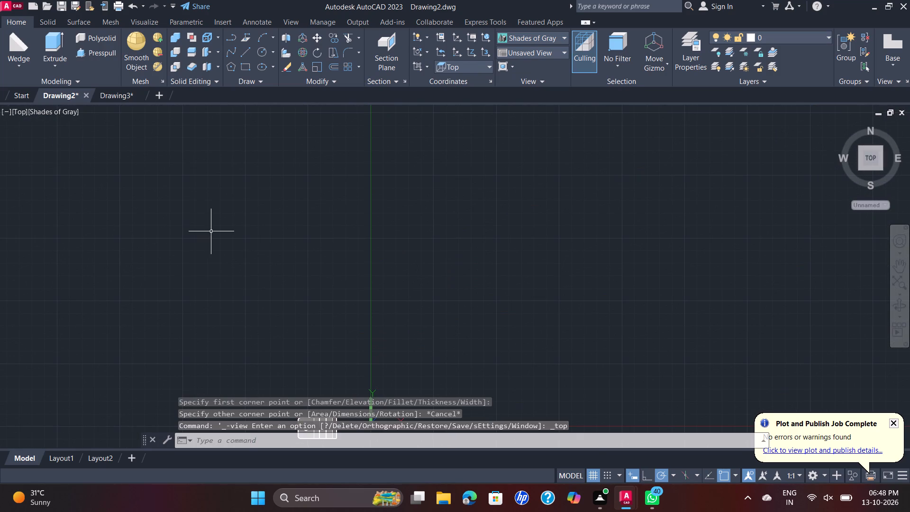
{"action": "scroll", "coordinate": [211, 232], "scroll_direction": "down", "scroll_amount": 2}
{"action": "scroll", "coordinate": [248, 311], "scroll_direction": "up", "scroll_amount": 6}
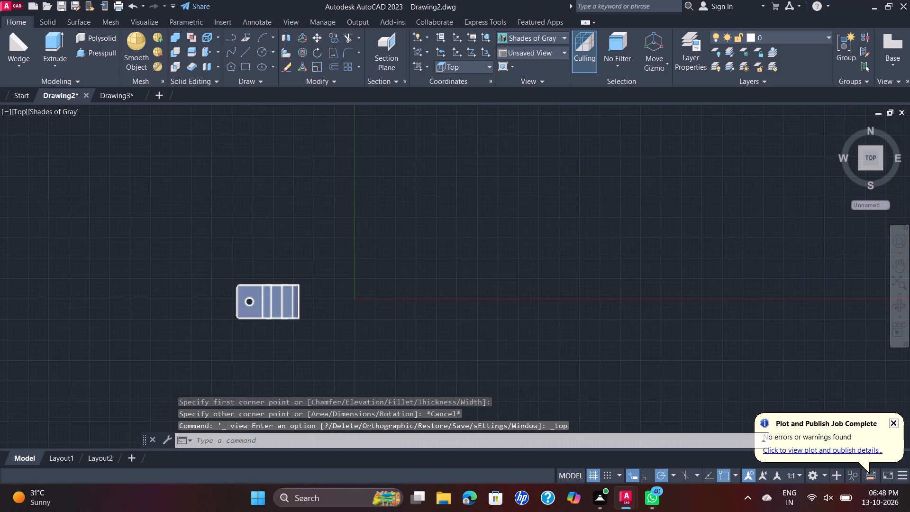
{"action": "scroll", "coordinate": [247, 308], "scroll_direction": "up", "scroll_amount": 4}
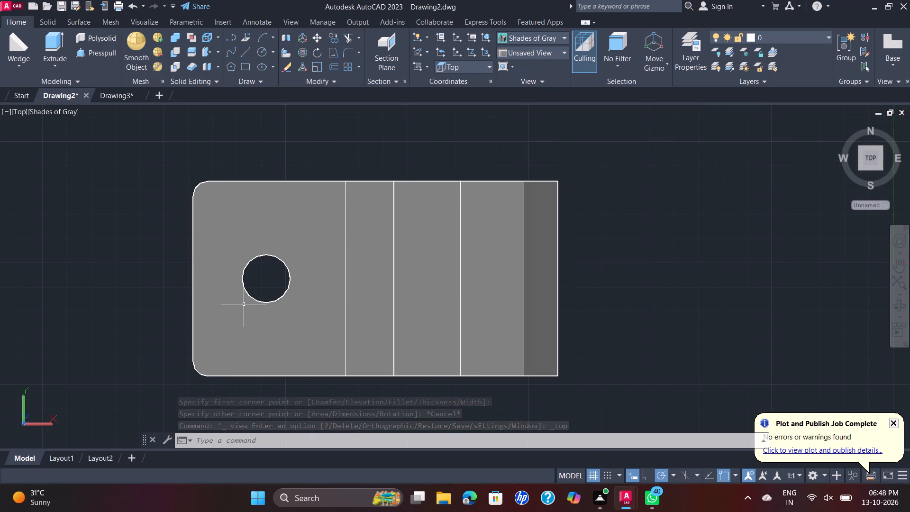
{"action": "scroll", "coordinate": [244, 305], "scroll_direction": "down", "scroll_amount": 4}
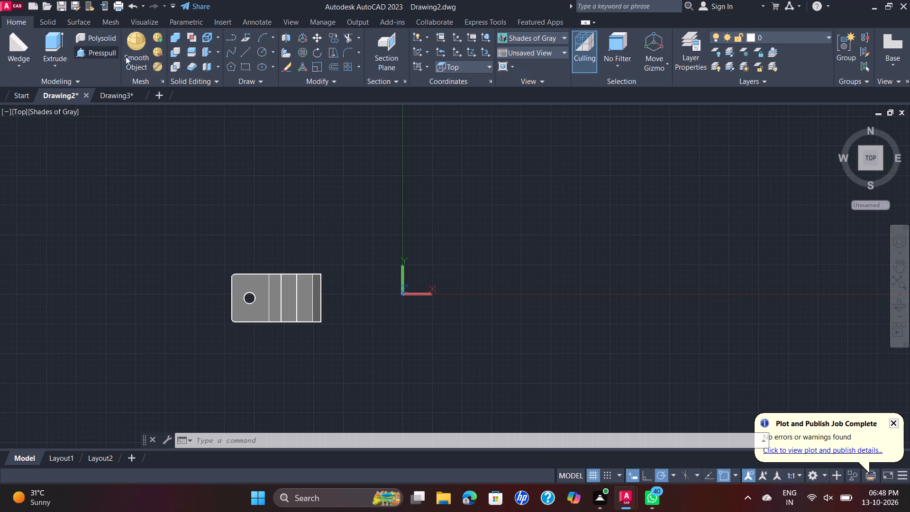
Draw a 200 by 80 mm rectangle in the open space beyond the block's chamfered end.
{"action": "left_click", "coordinate": [246, 65]}
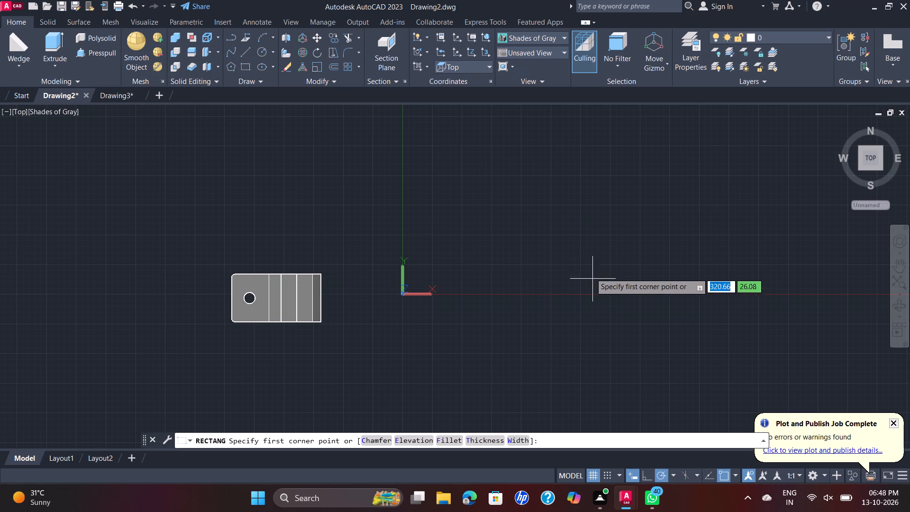
{"action": "left_click", "coordinate": [511, 219]}
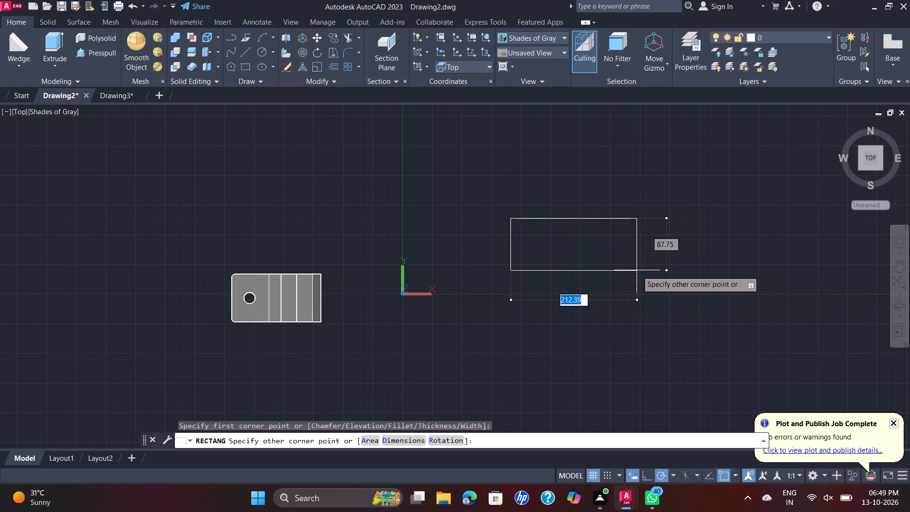
{"action": "type", "text": "200"}
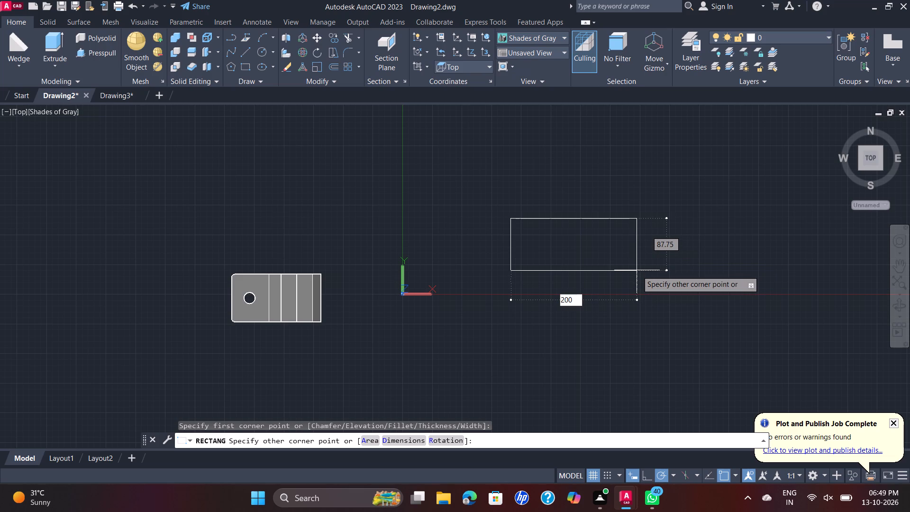
{"action": "key", "text": "Tab"}
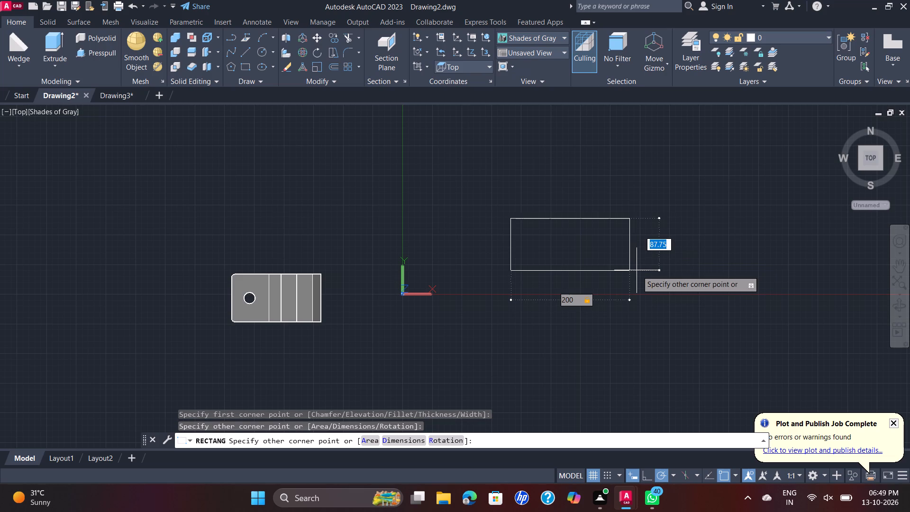
{"action": "key", "text": "8"}
{"action": "key", "text": "0"}
{"action": "key", "text": "Return"}
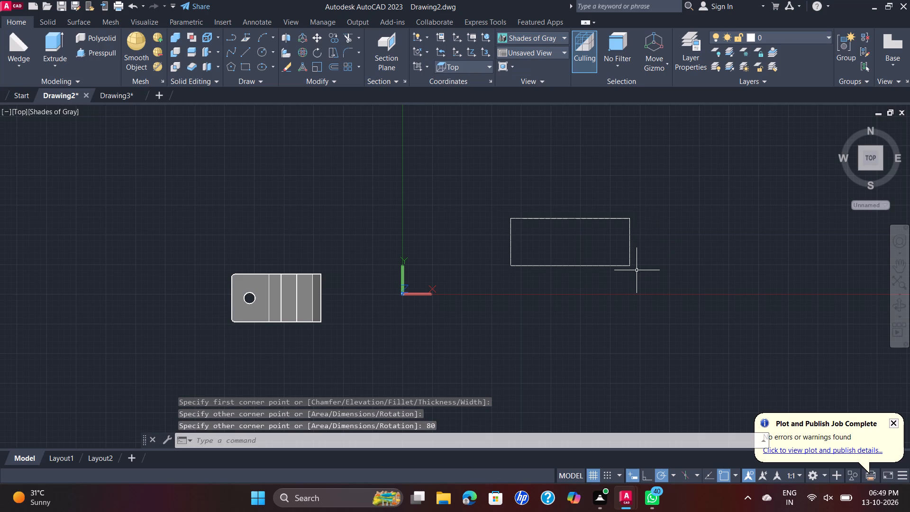
Set the model view to SW Isometric with the 200 by 80 mm rectangle large in sight.
{"action": "scroll", "coordinate": [578, 261], "scroll_direction": "up", "scroll_amount": 1}
{"action": "scroll", "coordinate": [527, 245], "scroll_direction": "up", "scroll_amount": 2}
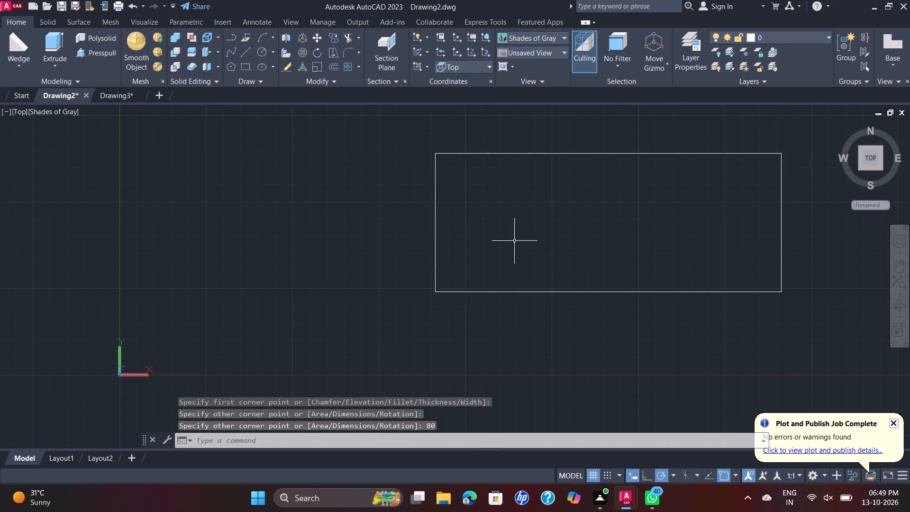
{"action": "scroll", "coordinate": [33, 178], "scroll_direction": "down", "scroll_amount": 2}
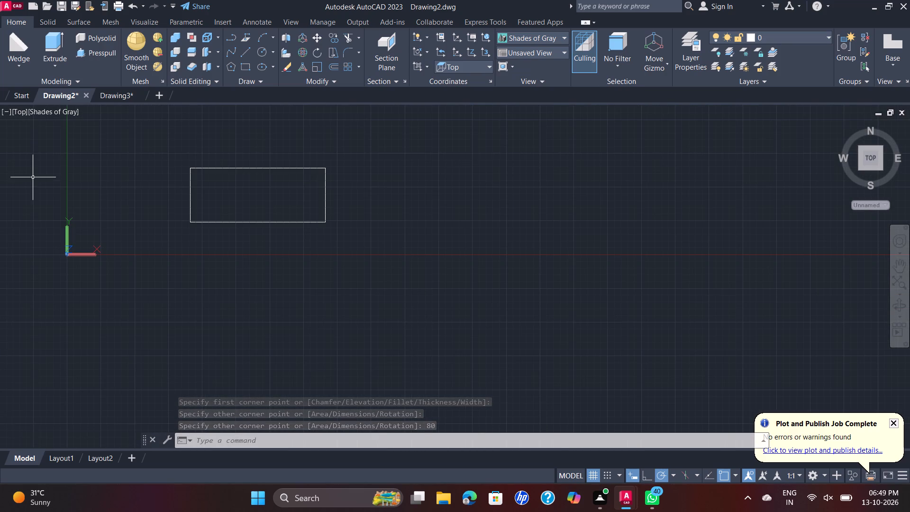
{"action": "left_click", "coordinate": [16, 112]}
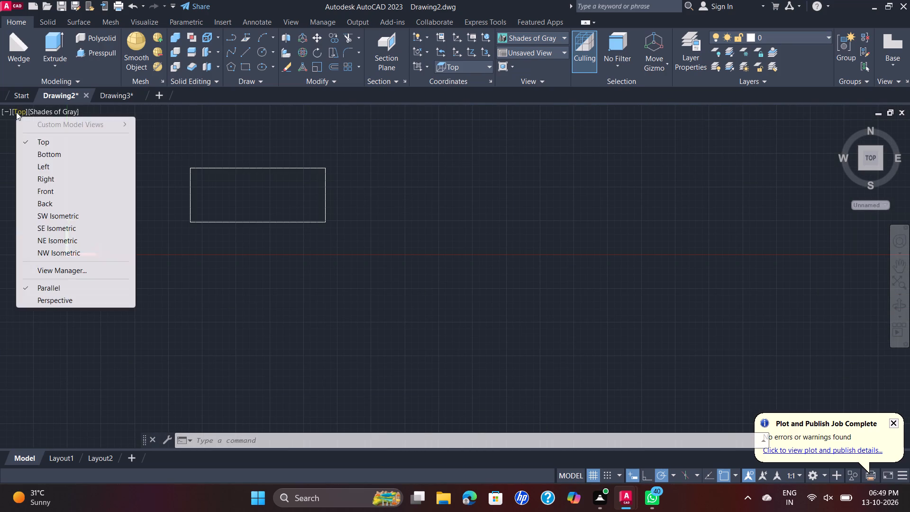
{"action": "left_click", "coordinate": [52, 215]}
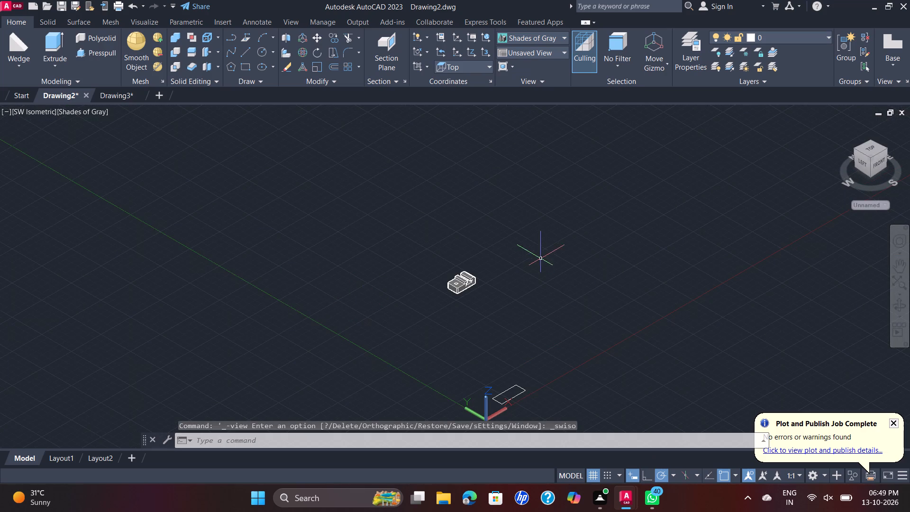
{"action": "middle_click_drag", "start_coordinate": [568, 311], "coordinate": [408, 217]}
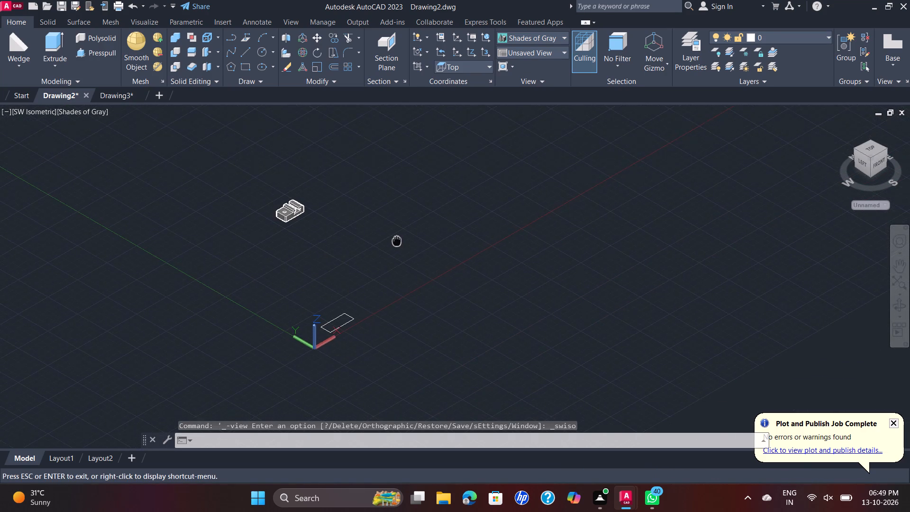
{"action": "middle_click_drag", "start_coordinate": [408, 217], "coordinate": [412, 209]}
{"action": "scroll", "coordinate": [350, 298], "scroll_direction": "up", "scroll_amount": 2}
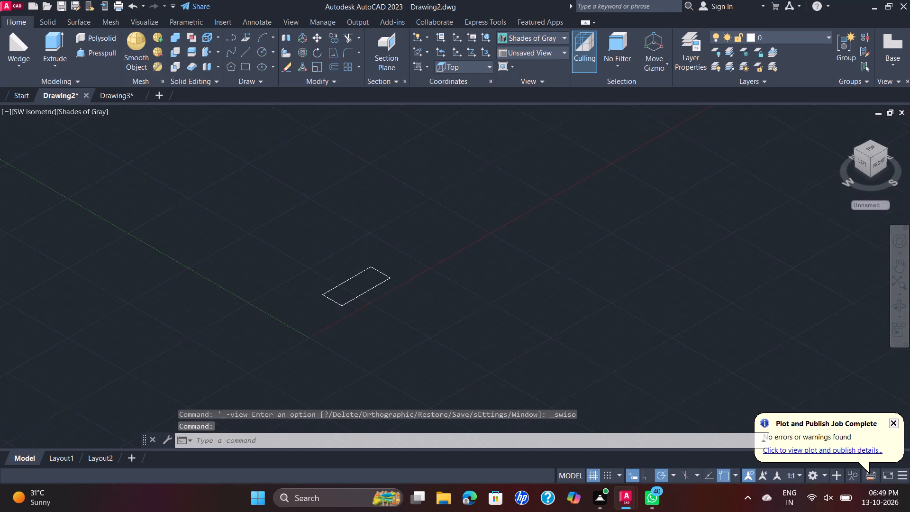
{"action": "scroll", "coordinate": [350, 297], "scroll_direction": "up", "scroll_amount": 5}
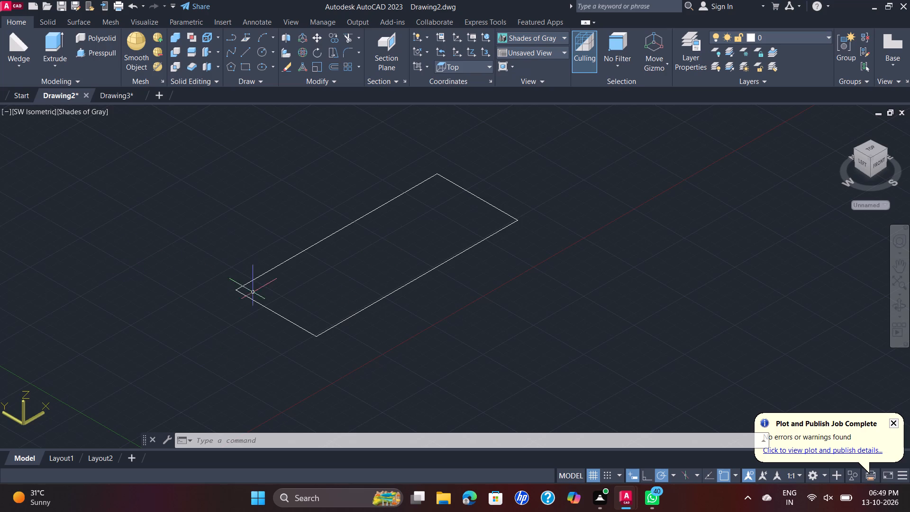
Explode the 200 by 80 mm rectangle into separate lines and delete its short edge nearest the Y axis.
{"action": "left_click", "coordinate": [258, 276]}
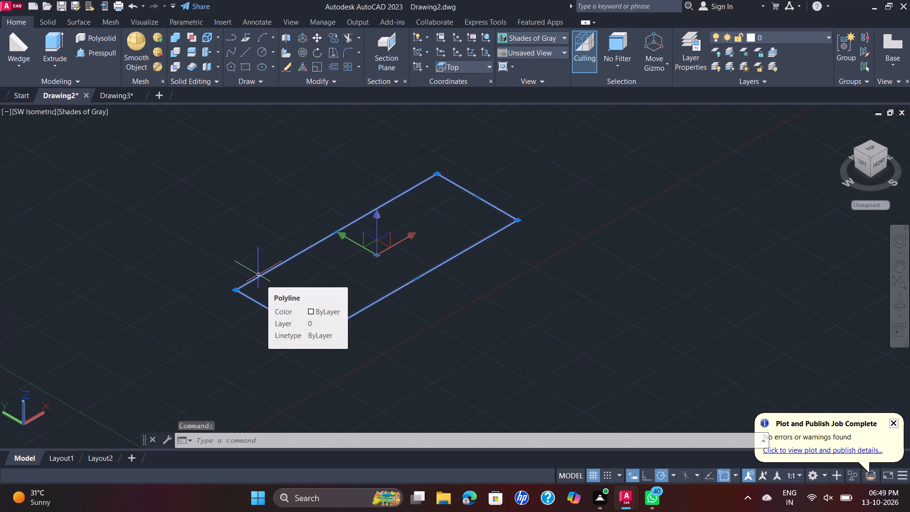
{"action": "type", "text": "EX"}
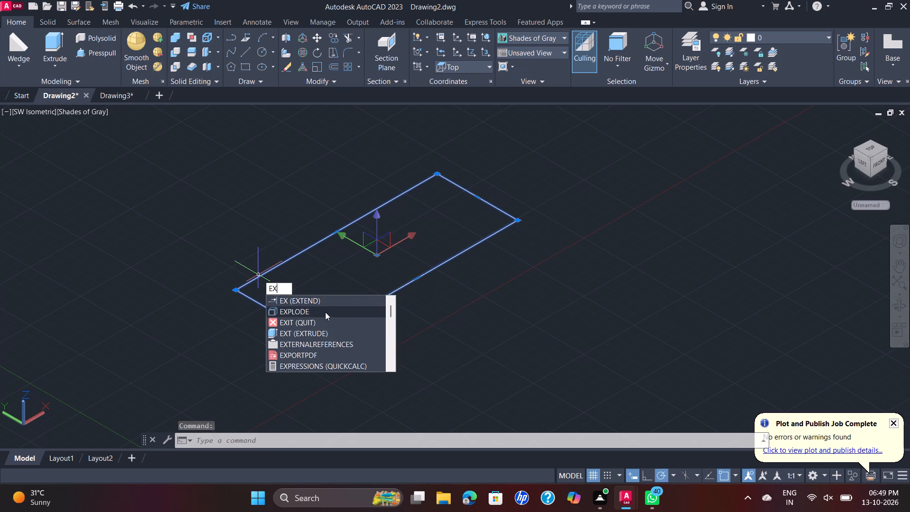
{"action": "left_click", "coordinate": [325, 312]}
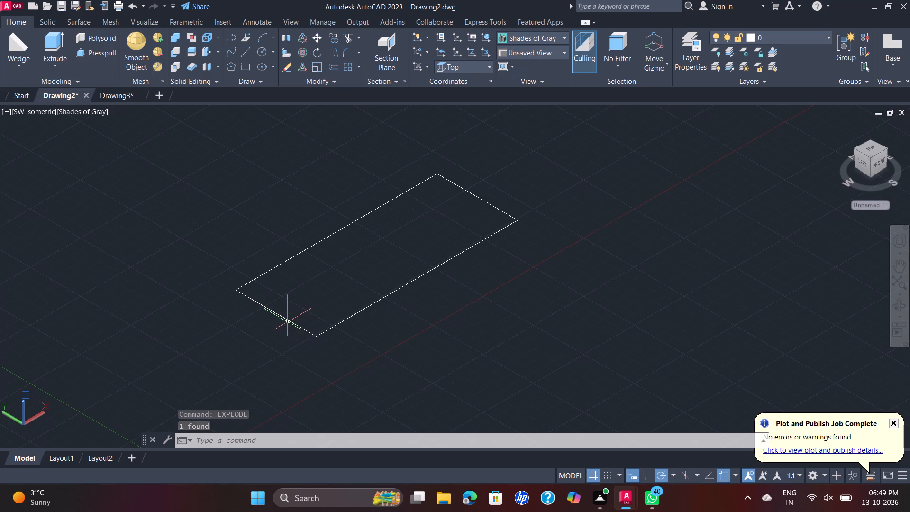
{"action": "left_click", "coordinate": [288, 322]}
{"action": "key", "text": "Delete"}
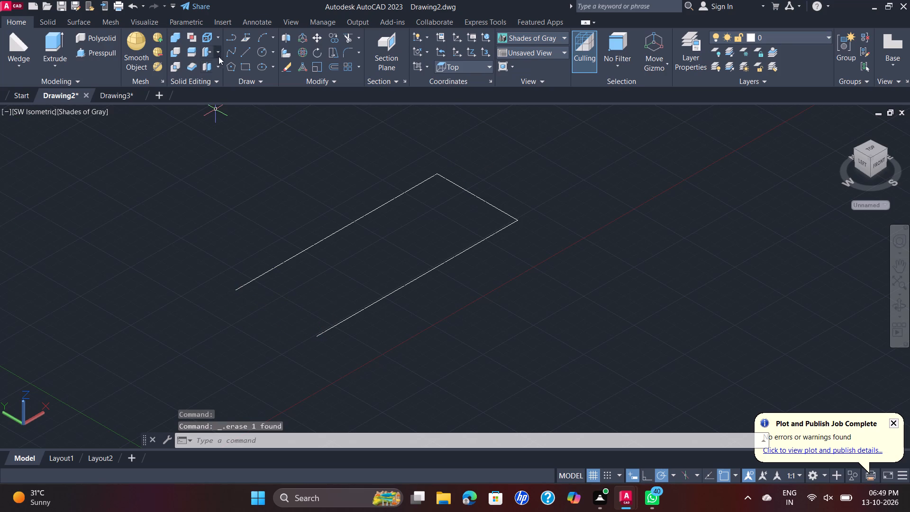
From the far corner of the open end, draw connected lines: 12 mm along the end, 12 mm at 60° inward, and 56 mm parallel to the end.
{"action": "left_click", "coordinate": [242, 46]}
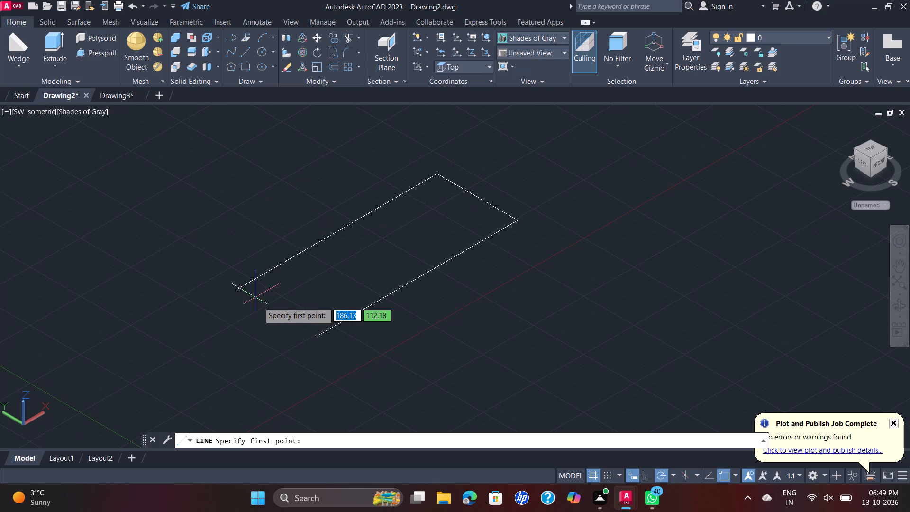
{"action": "left_click", "coordinate": [238, 293]}
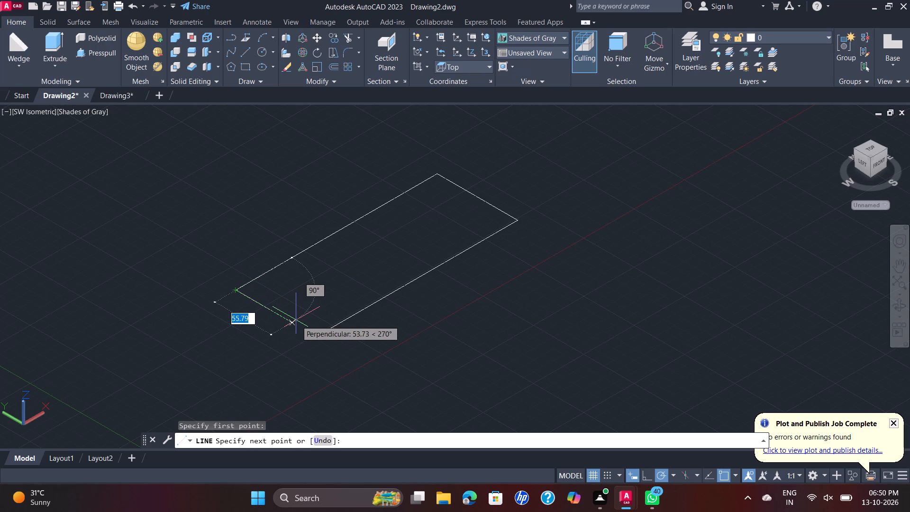
{"action": "type", "text": "12"}
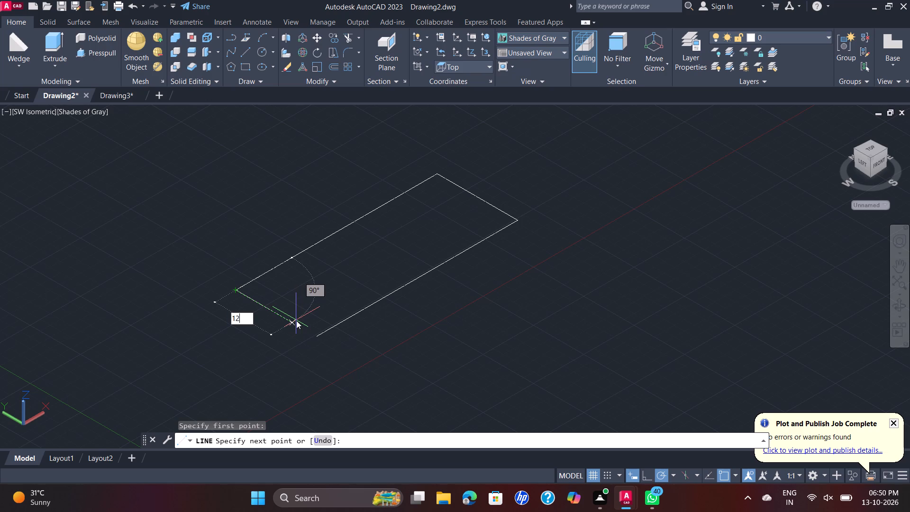
{"action": "key", "text": "Return"}
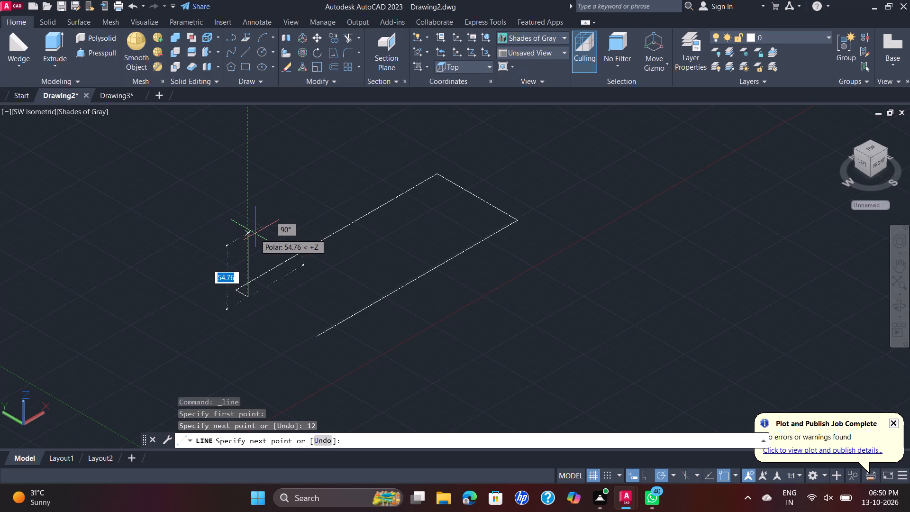
{"action": "type", "text": "12"}
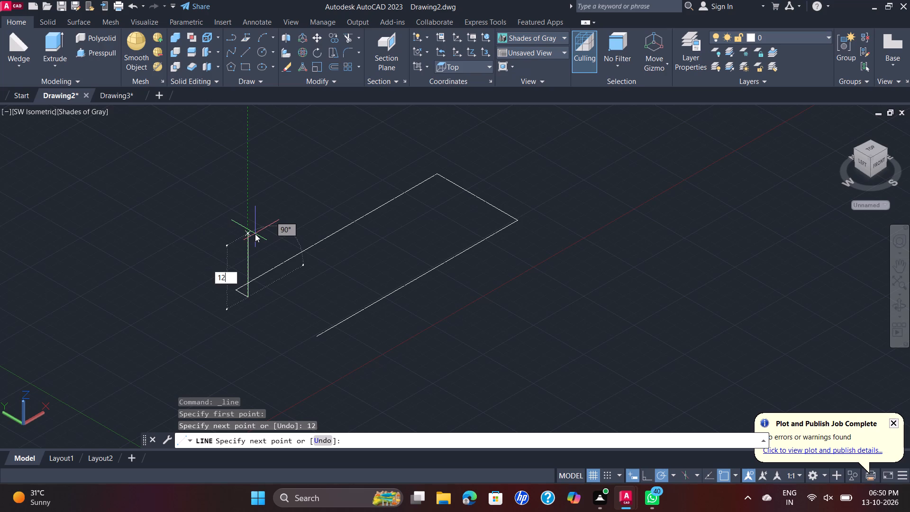
{"action": "key", "text": "Tab"}
{"action": "type", "text": "160"}
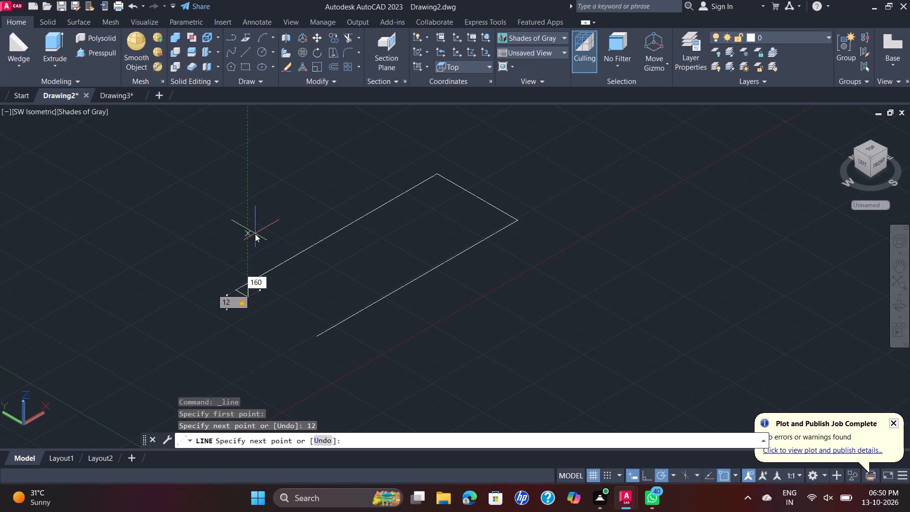
{"action": "key", "text": "BackSpace"}
{"action": "key", "text": "BackSpace"}
{"action": "key", "text": "BackSpace"}
{"action": "type", "text": "60"}
{"action": "key", "text": "Return"}
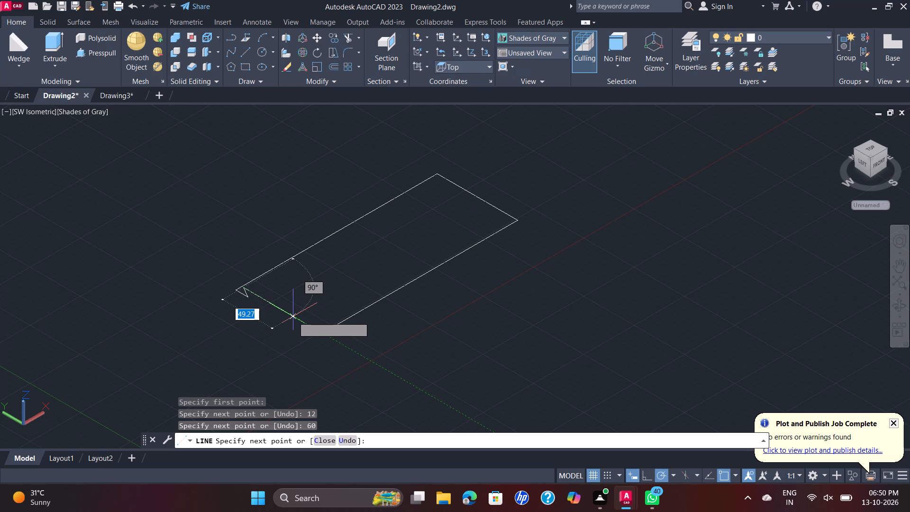
{"action": "type", "text": "56"}
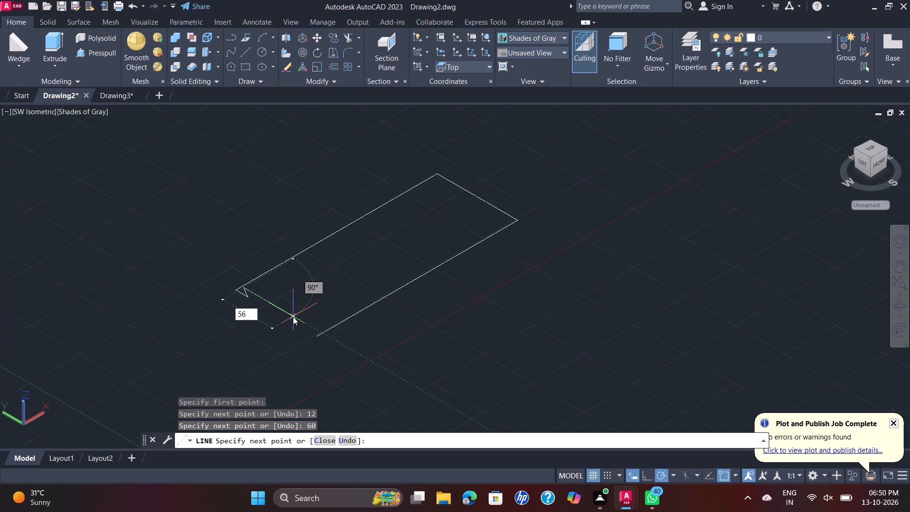
{"action": "key", "text": "Return"}
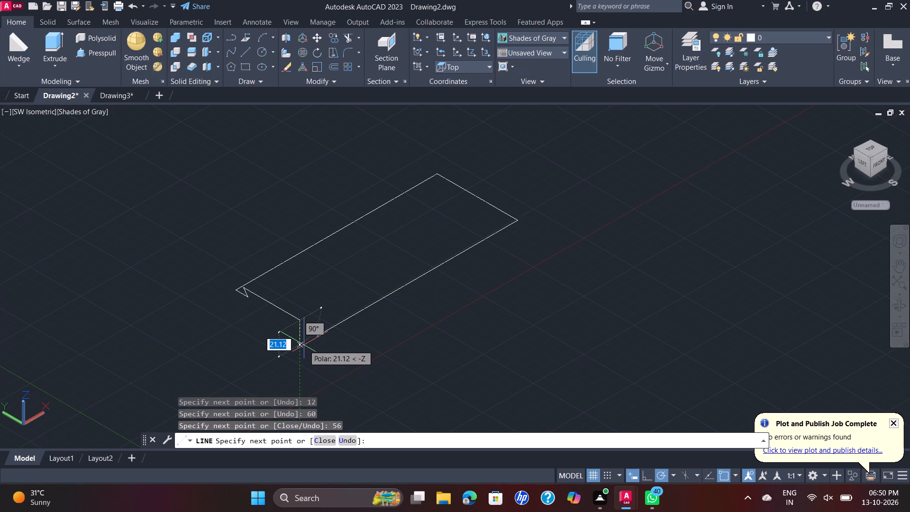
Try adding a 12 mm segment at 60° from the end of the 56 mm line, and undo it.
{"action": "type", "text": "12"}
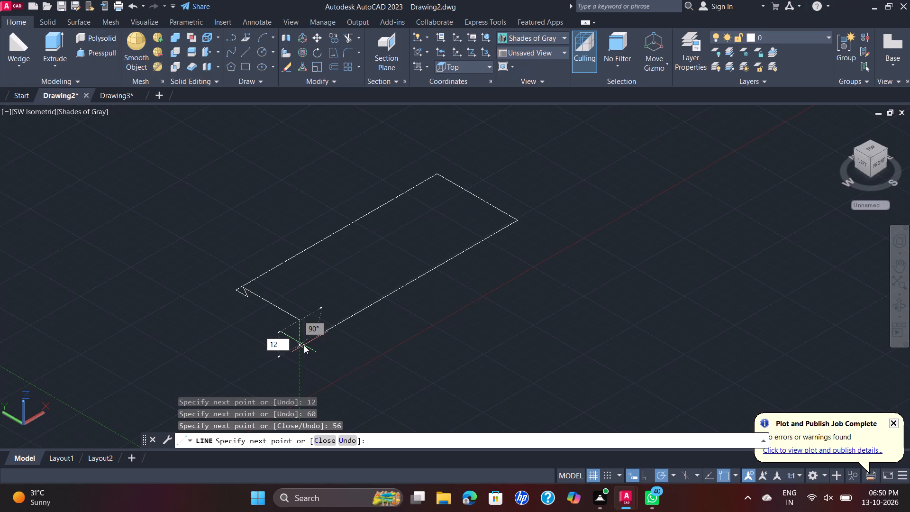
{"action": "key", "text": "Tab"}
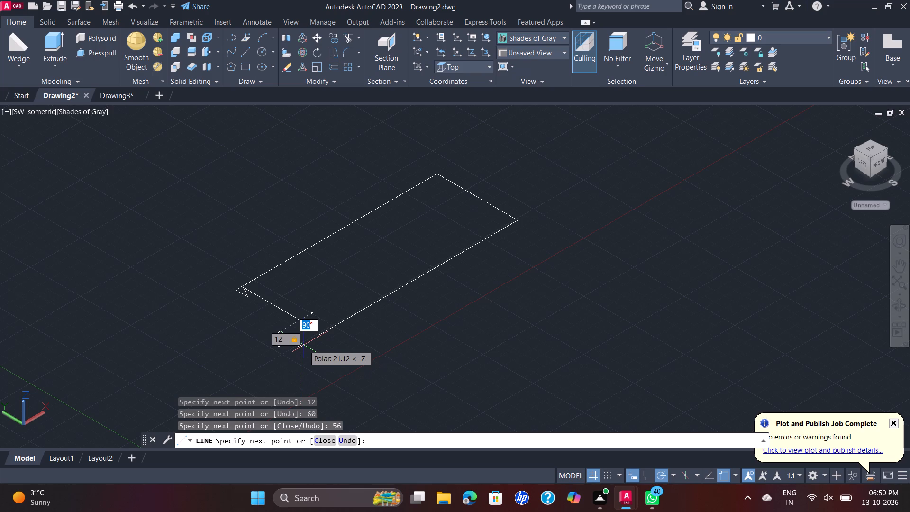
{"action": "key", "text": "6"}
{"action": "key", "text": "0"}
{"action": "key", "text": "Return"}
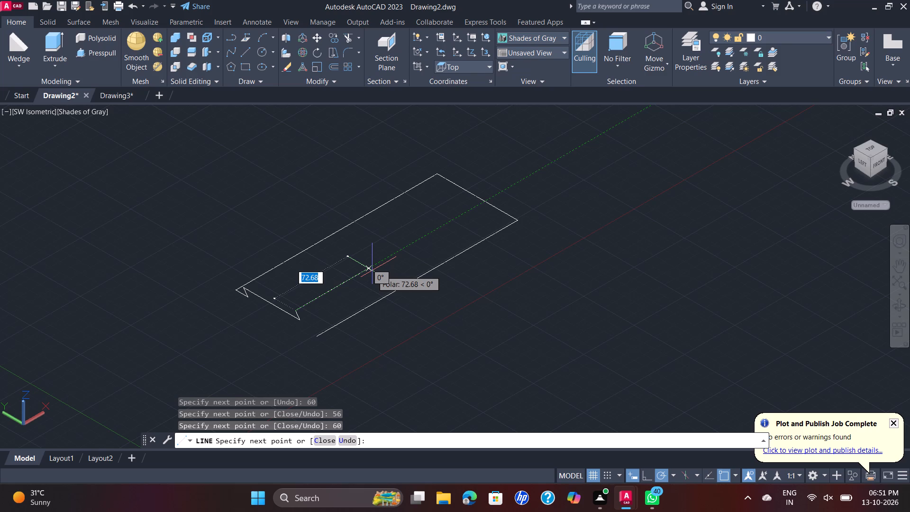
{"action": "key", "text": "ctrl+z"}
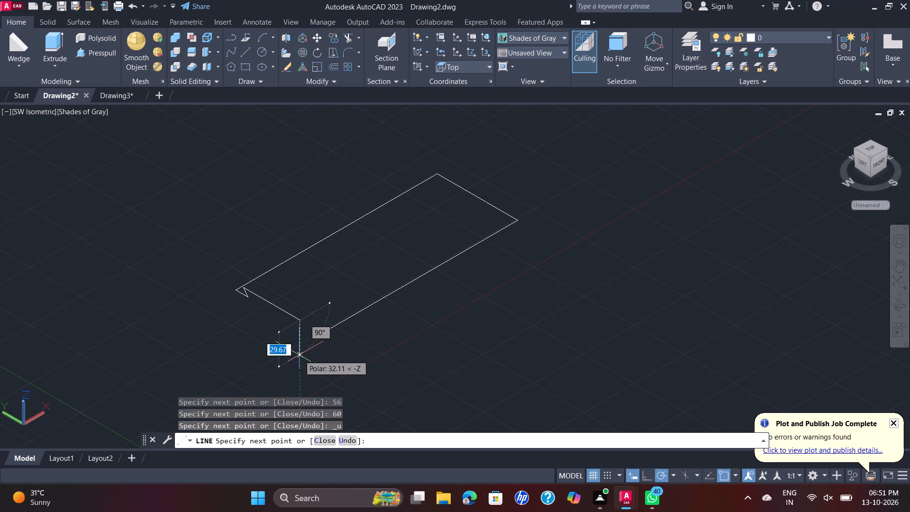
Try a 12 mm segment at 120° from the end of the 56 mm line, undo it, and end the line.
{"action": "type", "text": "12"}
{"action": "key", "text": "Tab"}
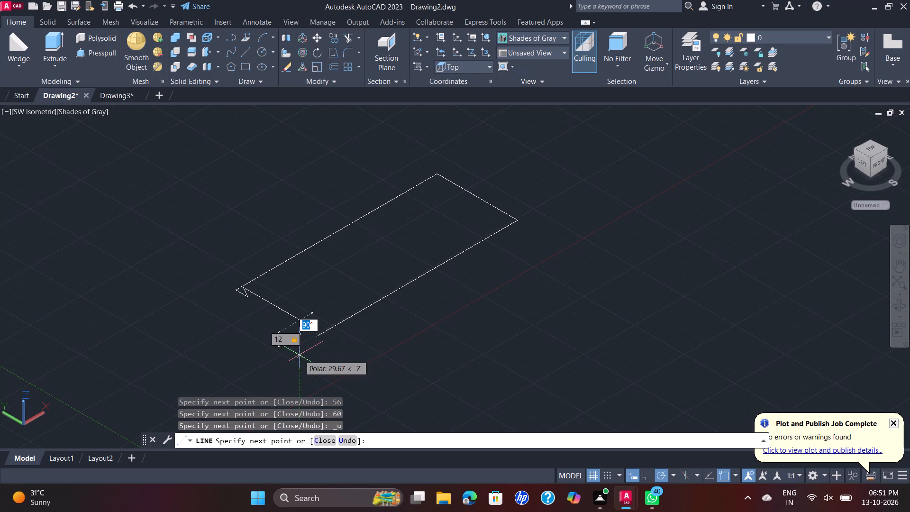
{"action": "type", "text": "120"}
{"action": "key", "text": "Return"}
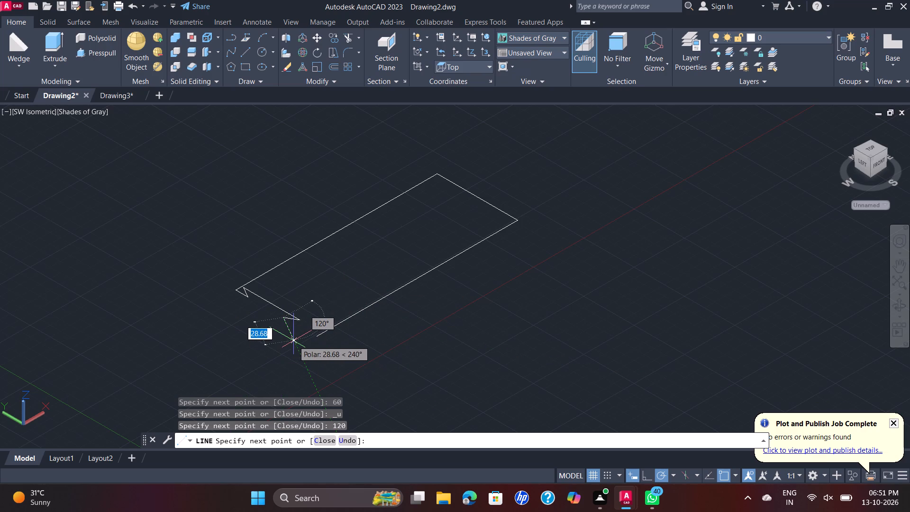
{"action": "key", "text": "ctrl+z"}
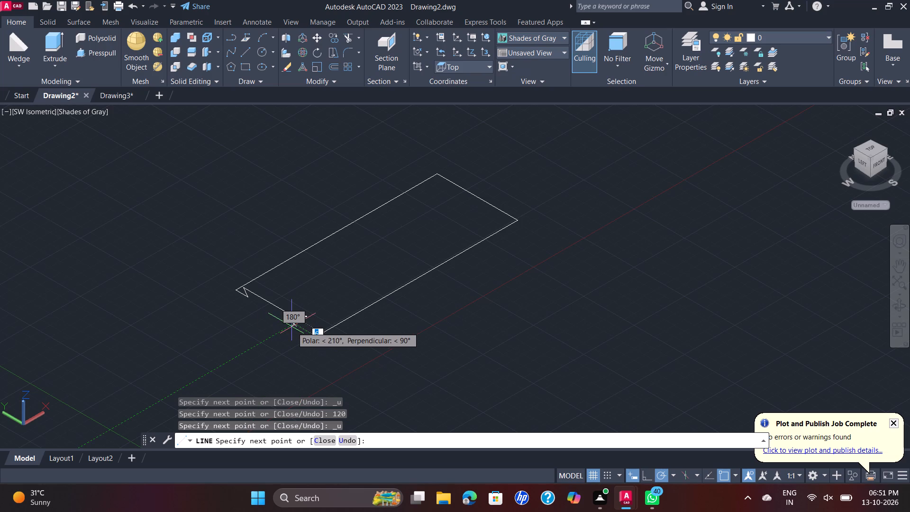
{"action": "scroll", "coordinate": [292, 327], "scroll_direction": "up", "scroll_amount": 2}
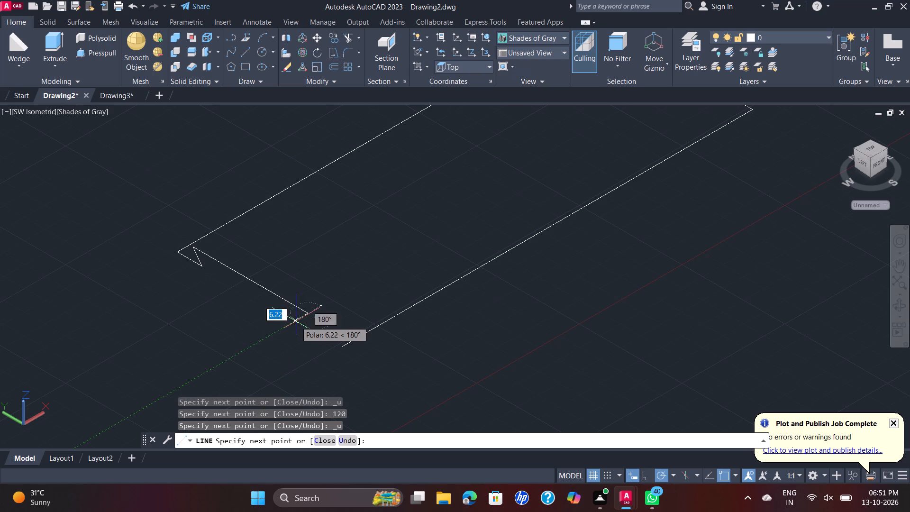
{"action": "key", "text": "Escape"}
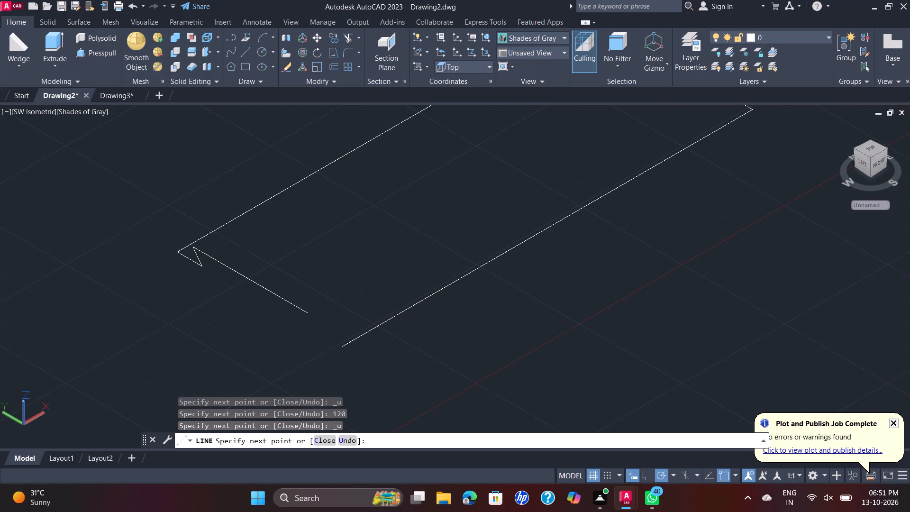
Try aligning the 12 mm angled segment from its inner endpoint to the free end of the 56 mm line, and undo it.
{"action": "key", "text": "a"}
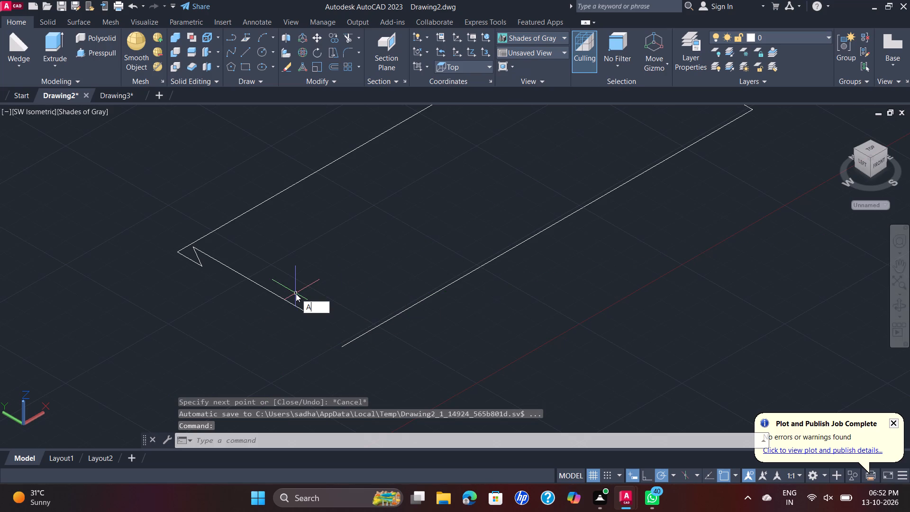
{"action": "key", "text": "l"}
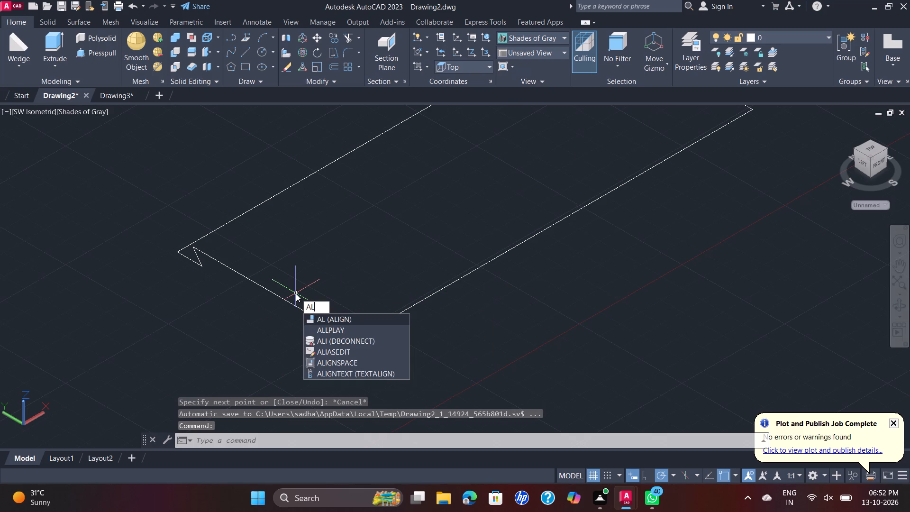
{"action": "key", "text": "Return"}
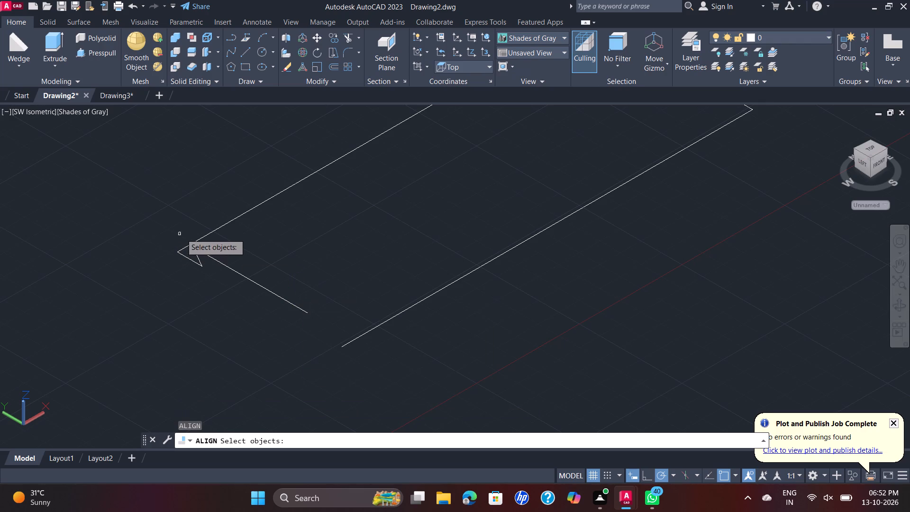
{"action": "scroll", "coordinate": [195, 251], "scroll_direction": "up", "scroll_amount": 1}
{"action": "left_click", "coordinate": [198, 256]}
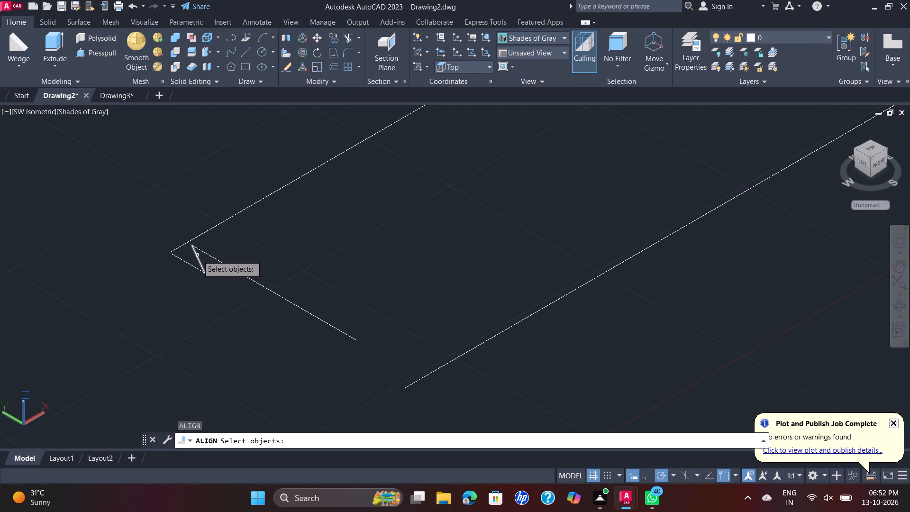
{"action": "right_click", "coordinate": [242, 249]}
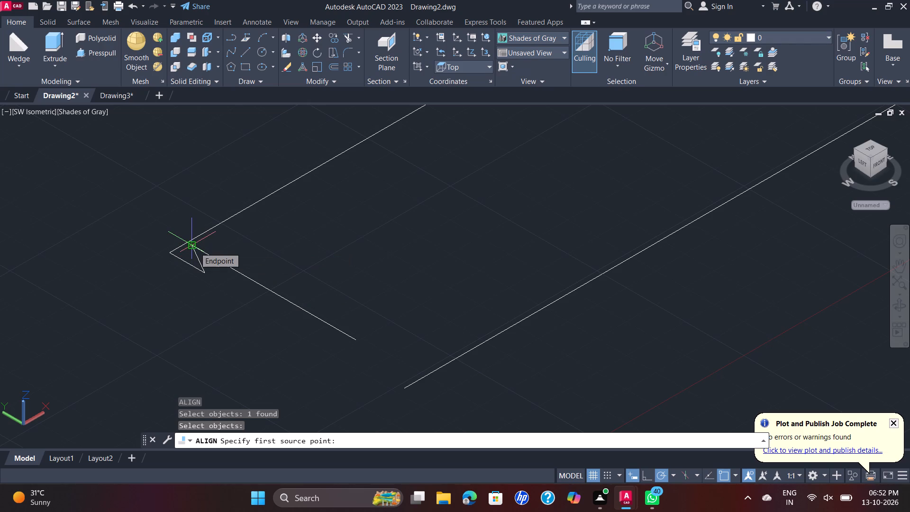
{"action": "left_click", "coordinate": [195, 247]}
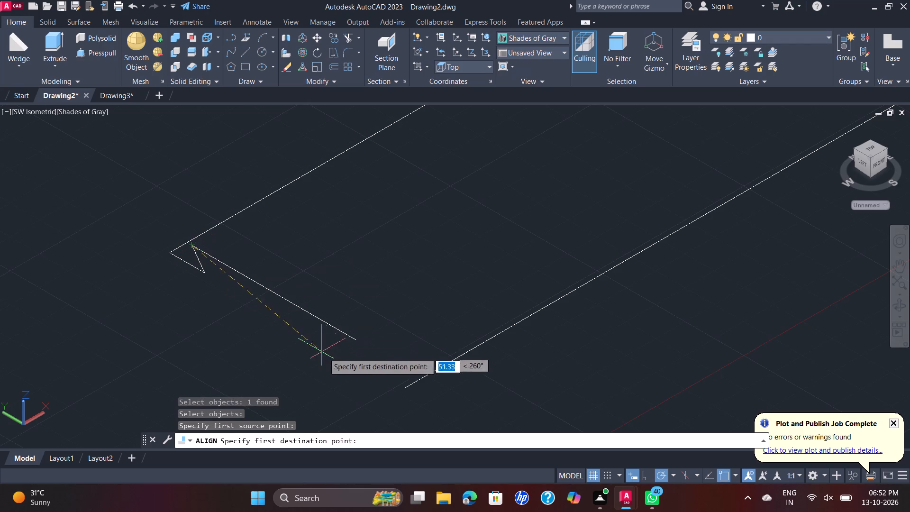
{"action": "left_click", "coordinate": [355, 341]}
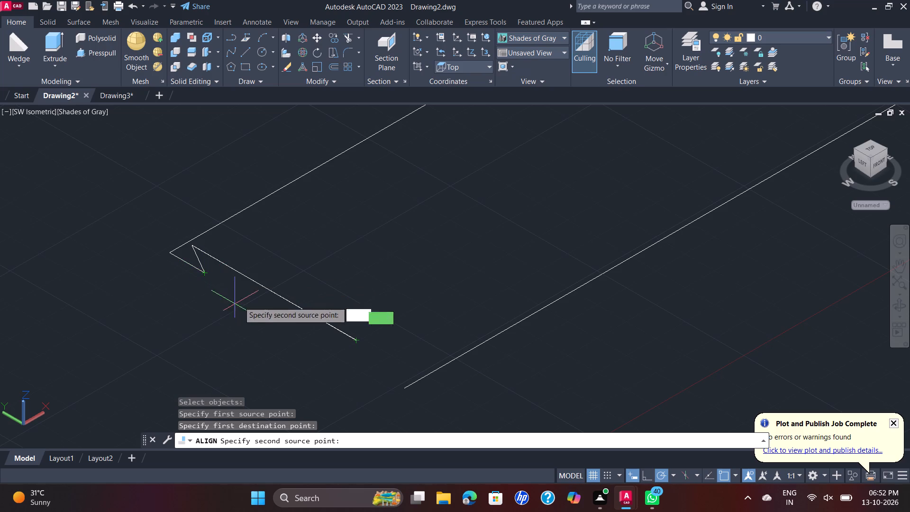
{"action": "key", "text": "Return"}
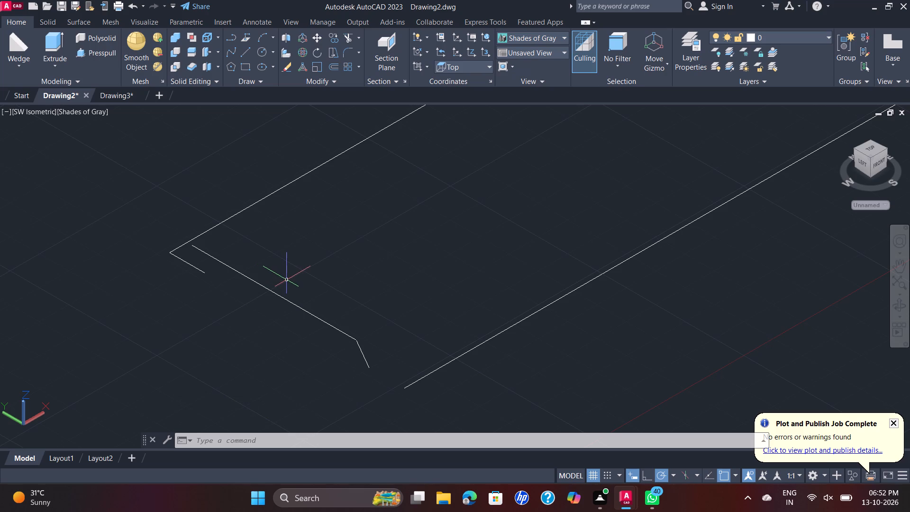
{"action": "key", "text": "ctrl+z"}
Draw a 12 mm line at 90° from the open end's other corner, along the end toward the existing notch lines.
{"action": "scroll", "coordinate": [284, 280], "scroll_direction": "up", "scroll_amount": 1}
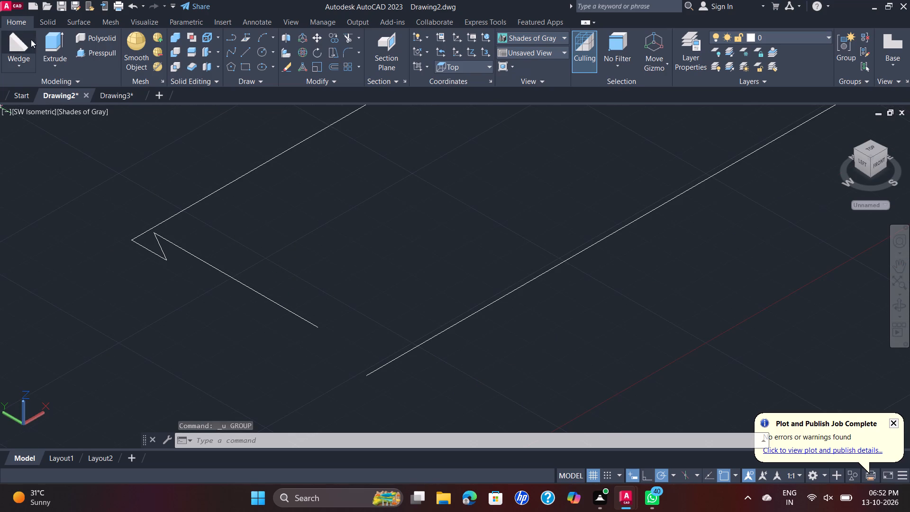
{"action": "left_click", "coordinate": [242, 54]}
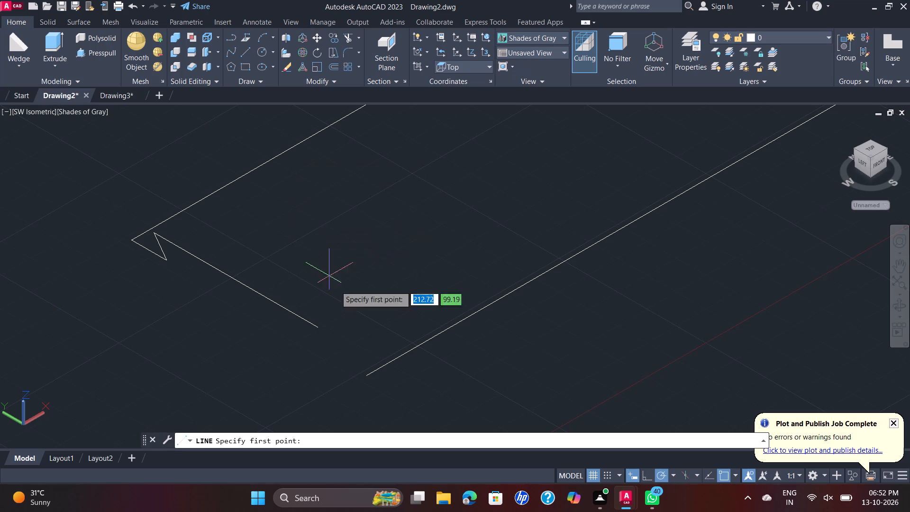
{"action": "left_click", "coordinate": [366, 375]}
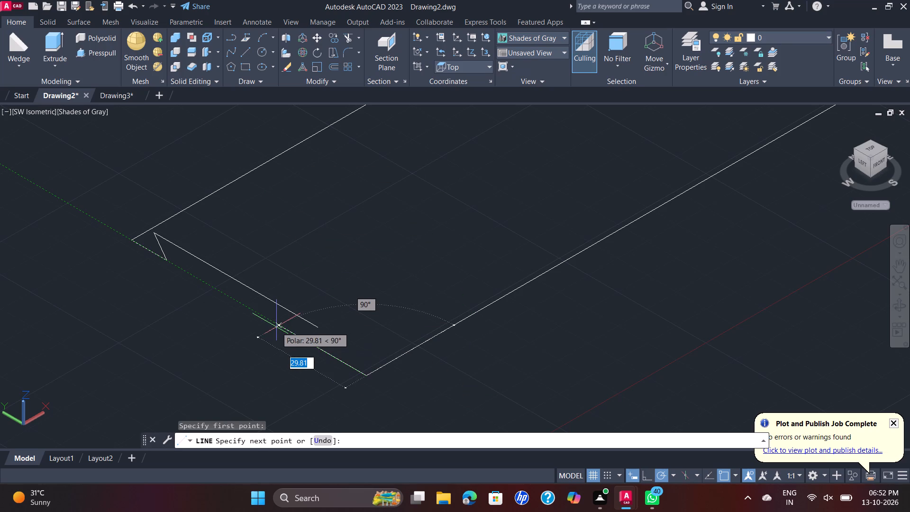
{"action": "type", "text": "12"}
{"action": "key", "text": "Return"}
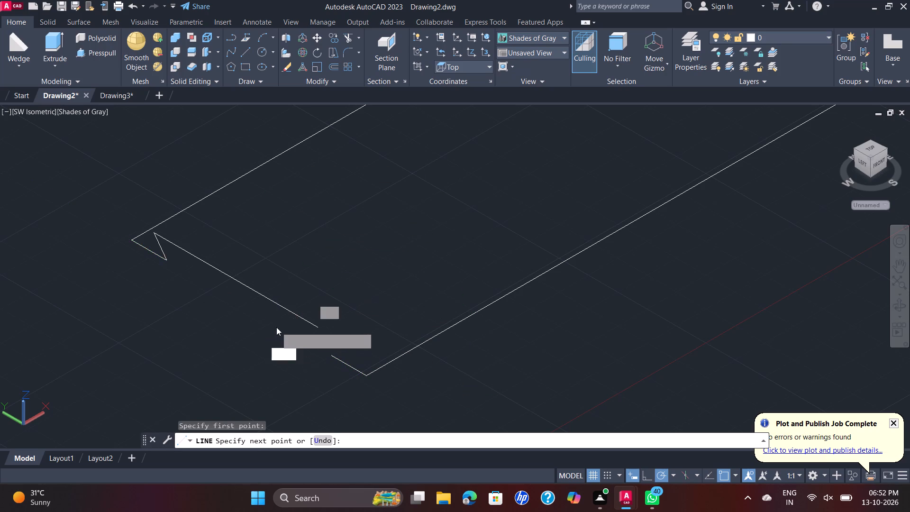
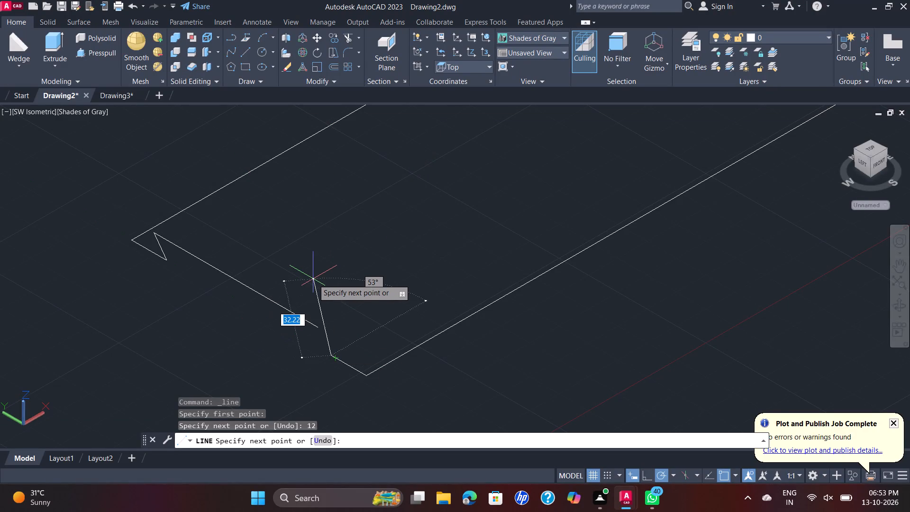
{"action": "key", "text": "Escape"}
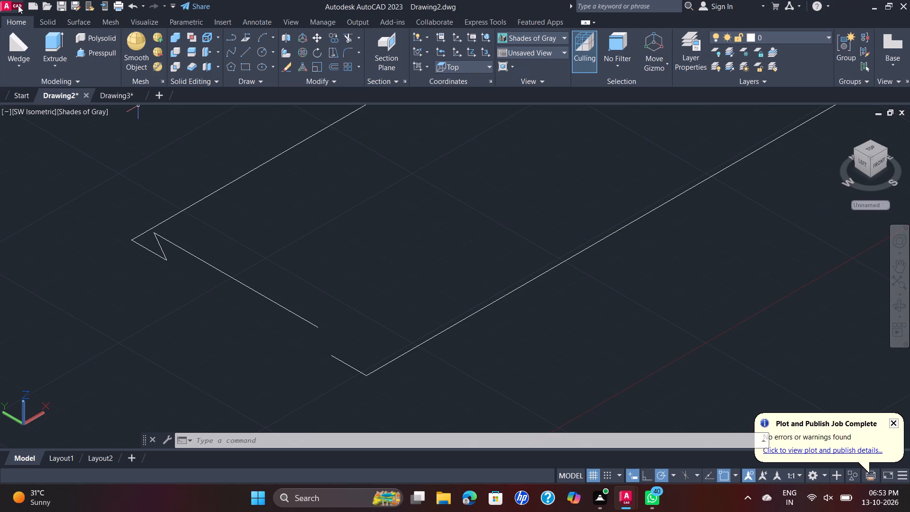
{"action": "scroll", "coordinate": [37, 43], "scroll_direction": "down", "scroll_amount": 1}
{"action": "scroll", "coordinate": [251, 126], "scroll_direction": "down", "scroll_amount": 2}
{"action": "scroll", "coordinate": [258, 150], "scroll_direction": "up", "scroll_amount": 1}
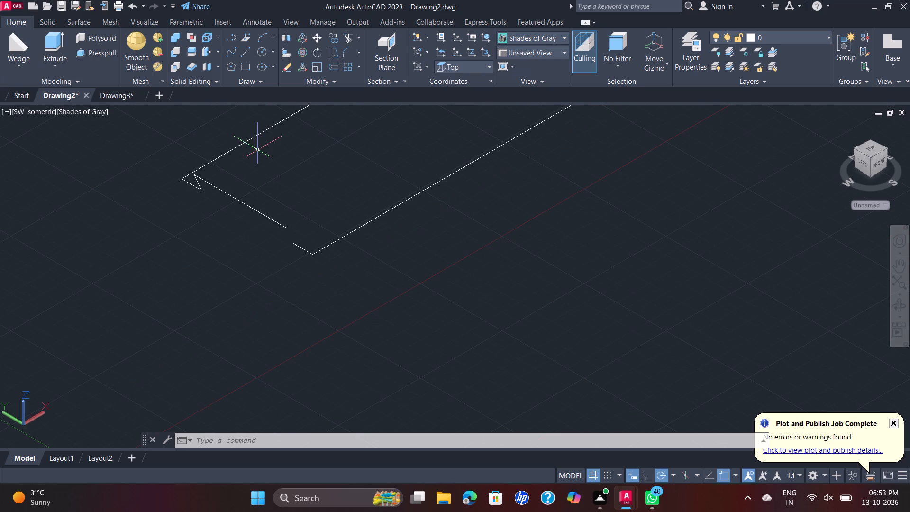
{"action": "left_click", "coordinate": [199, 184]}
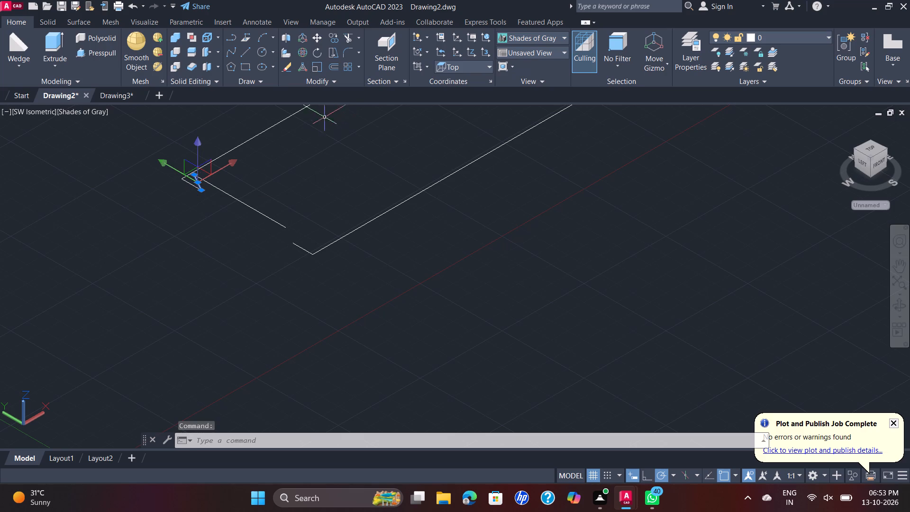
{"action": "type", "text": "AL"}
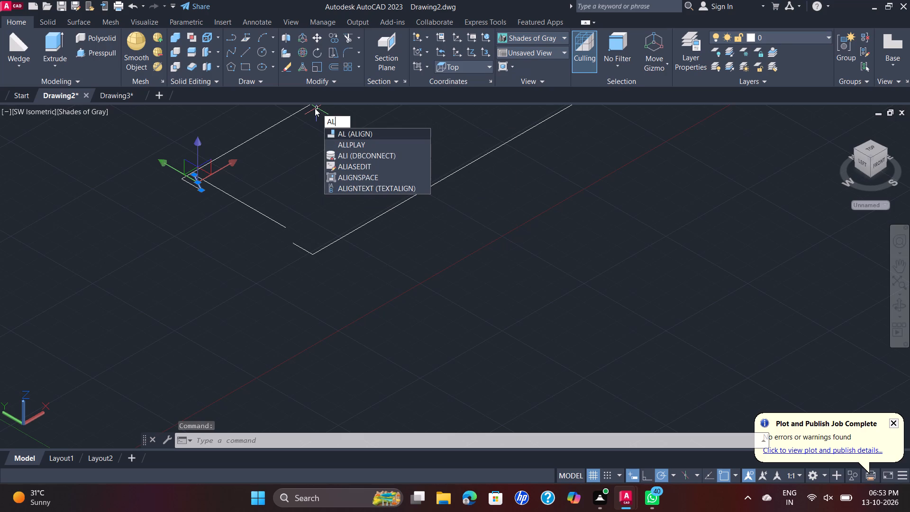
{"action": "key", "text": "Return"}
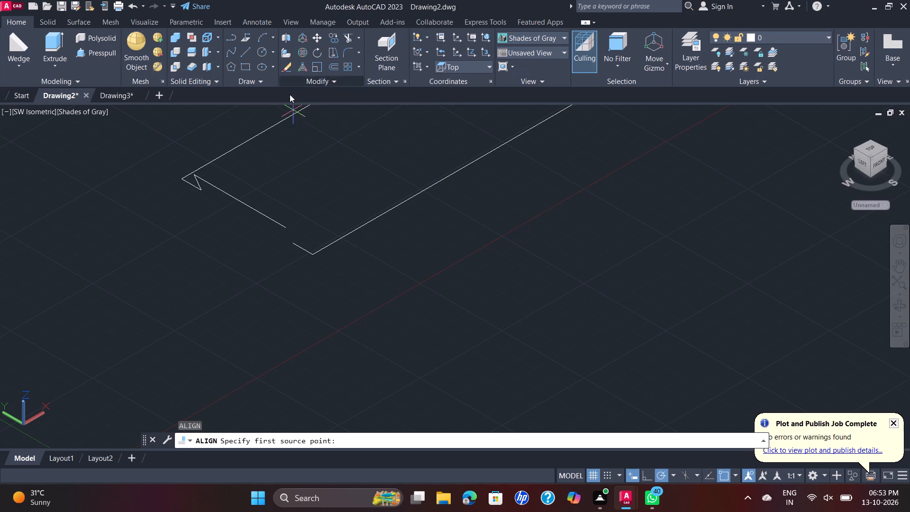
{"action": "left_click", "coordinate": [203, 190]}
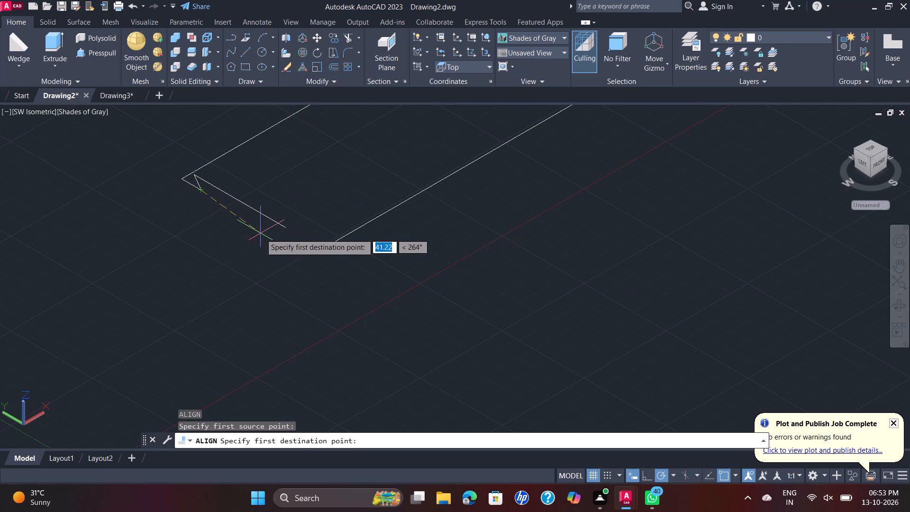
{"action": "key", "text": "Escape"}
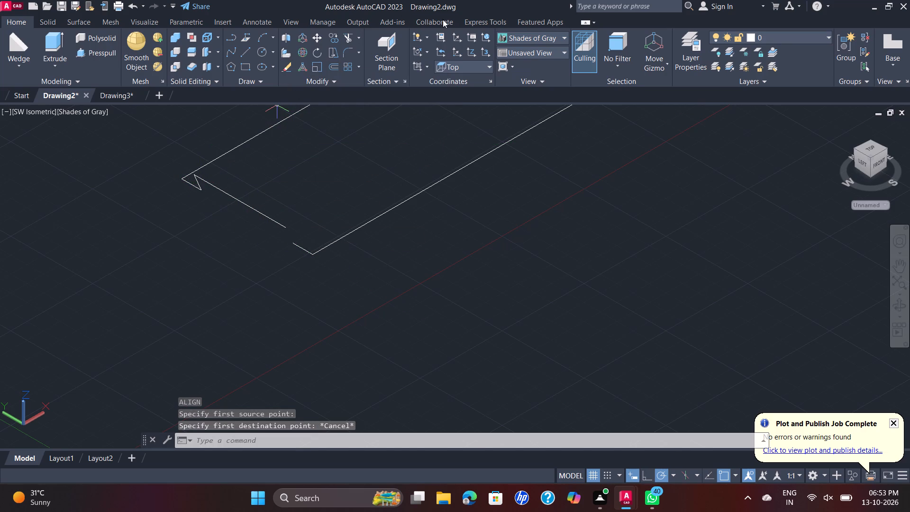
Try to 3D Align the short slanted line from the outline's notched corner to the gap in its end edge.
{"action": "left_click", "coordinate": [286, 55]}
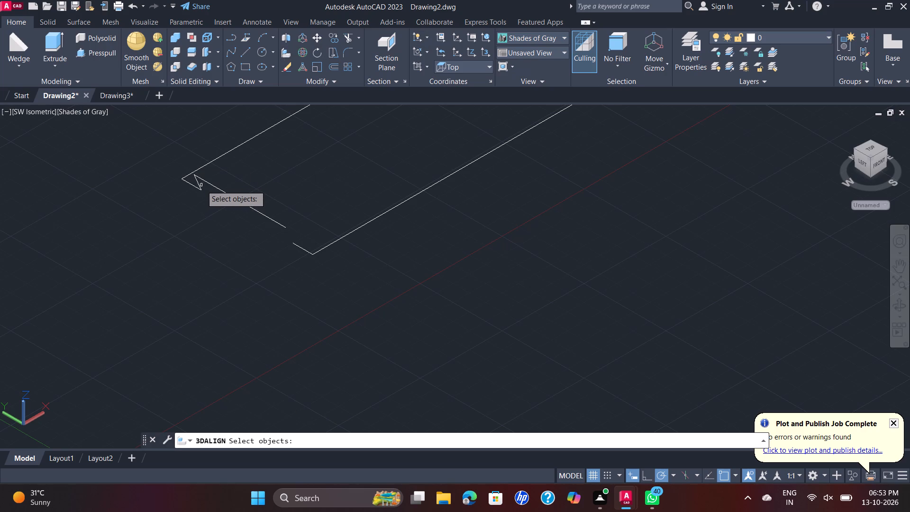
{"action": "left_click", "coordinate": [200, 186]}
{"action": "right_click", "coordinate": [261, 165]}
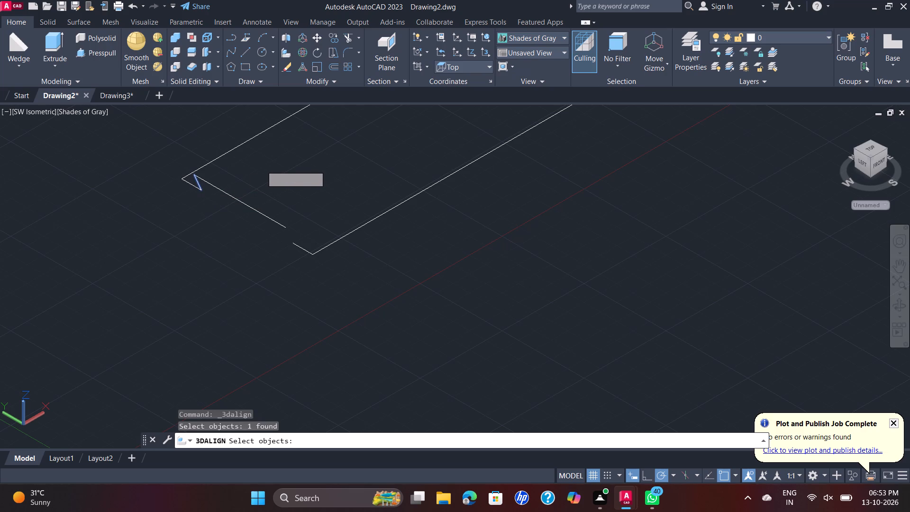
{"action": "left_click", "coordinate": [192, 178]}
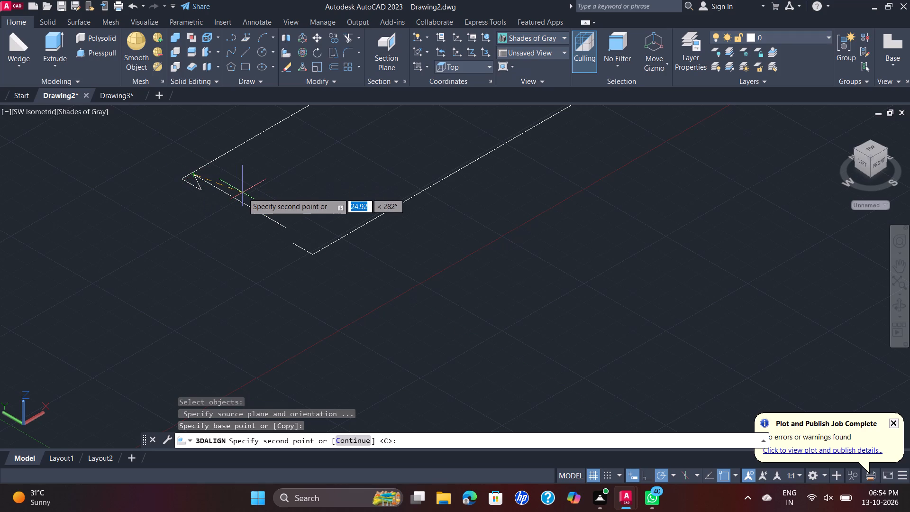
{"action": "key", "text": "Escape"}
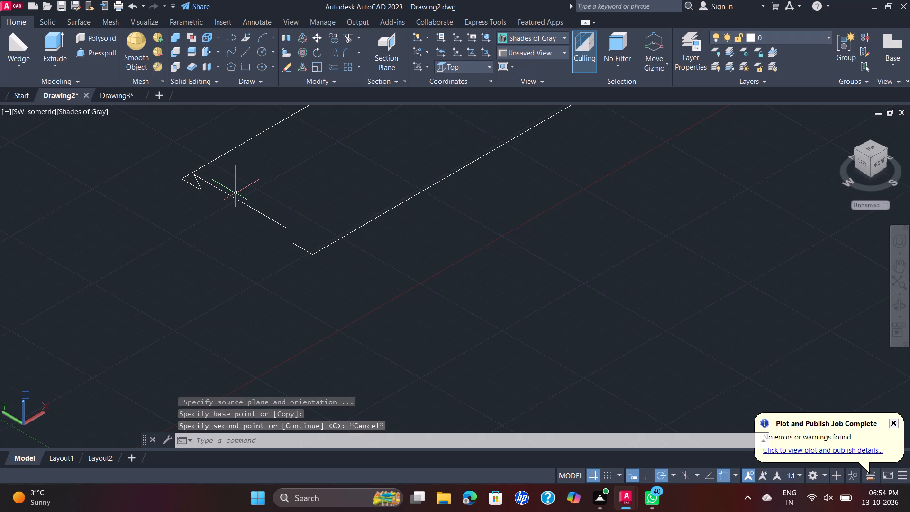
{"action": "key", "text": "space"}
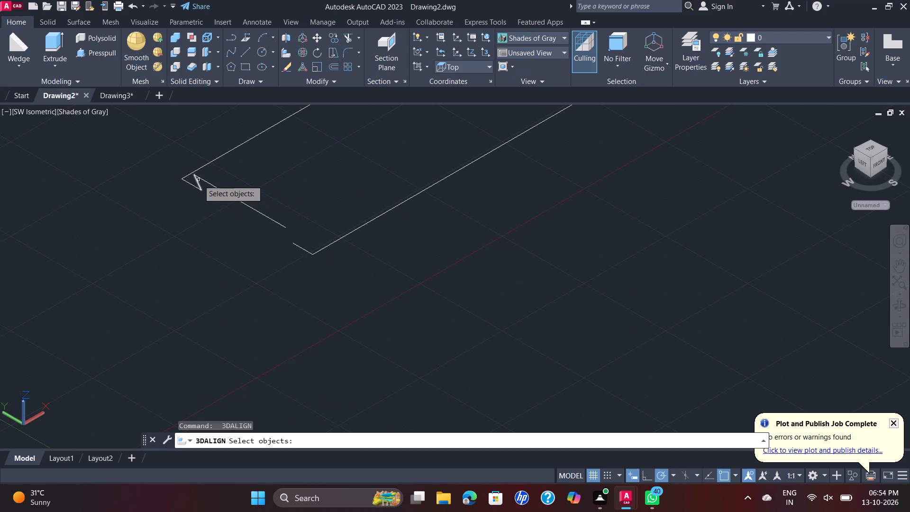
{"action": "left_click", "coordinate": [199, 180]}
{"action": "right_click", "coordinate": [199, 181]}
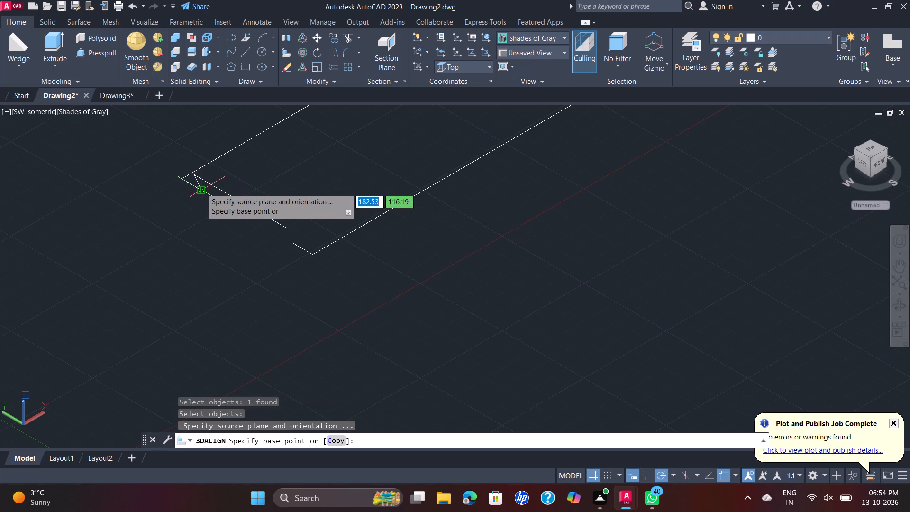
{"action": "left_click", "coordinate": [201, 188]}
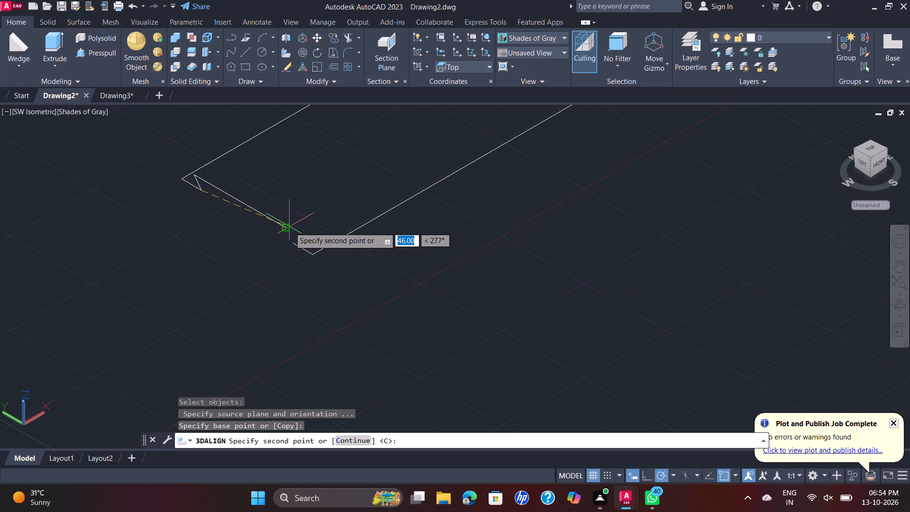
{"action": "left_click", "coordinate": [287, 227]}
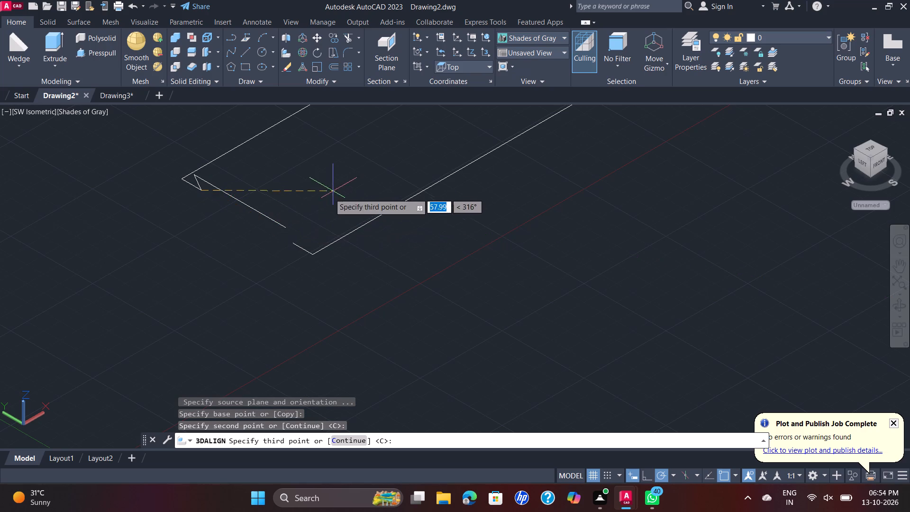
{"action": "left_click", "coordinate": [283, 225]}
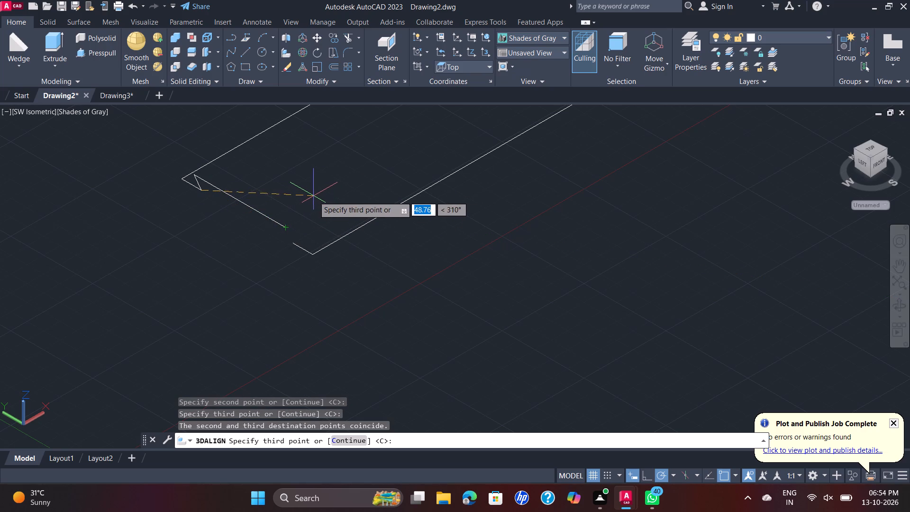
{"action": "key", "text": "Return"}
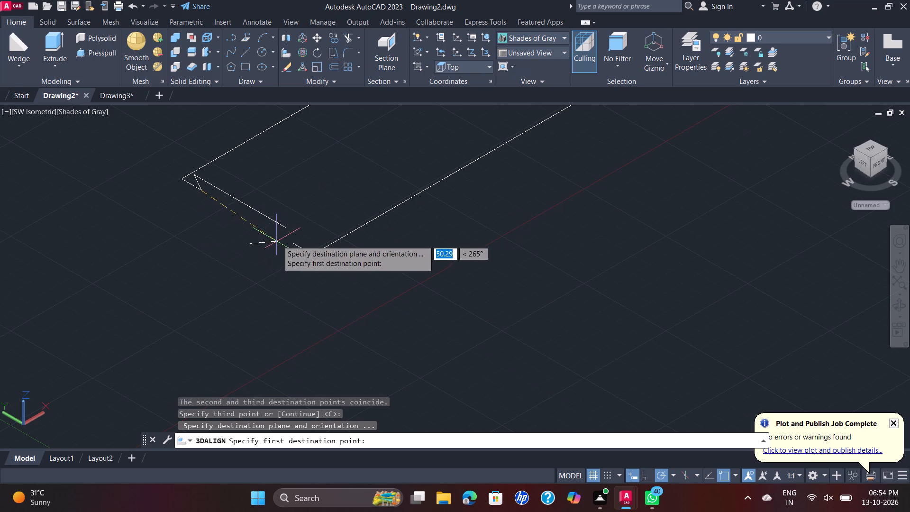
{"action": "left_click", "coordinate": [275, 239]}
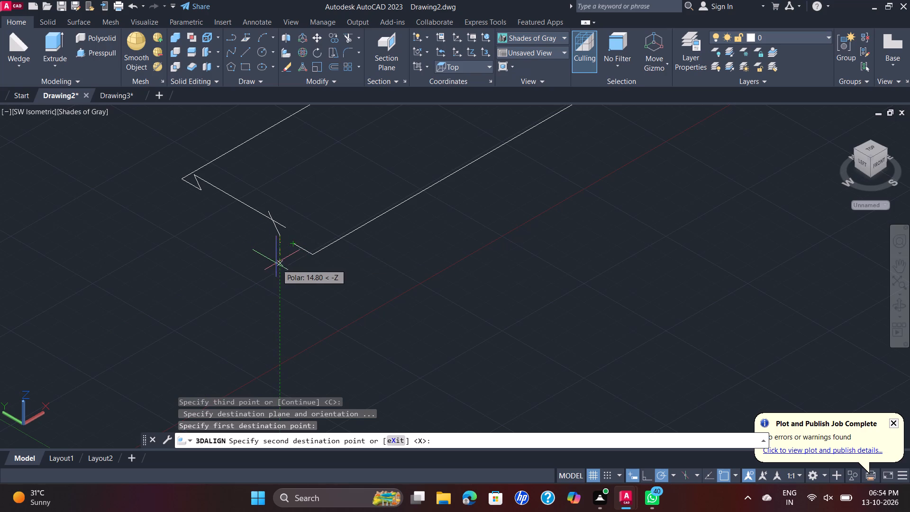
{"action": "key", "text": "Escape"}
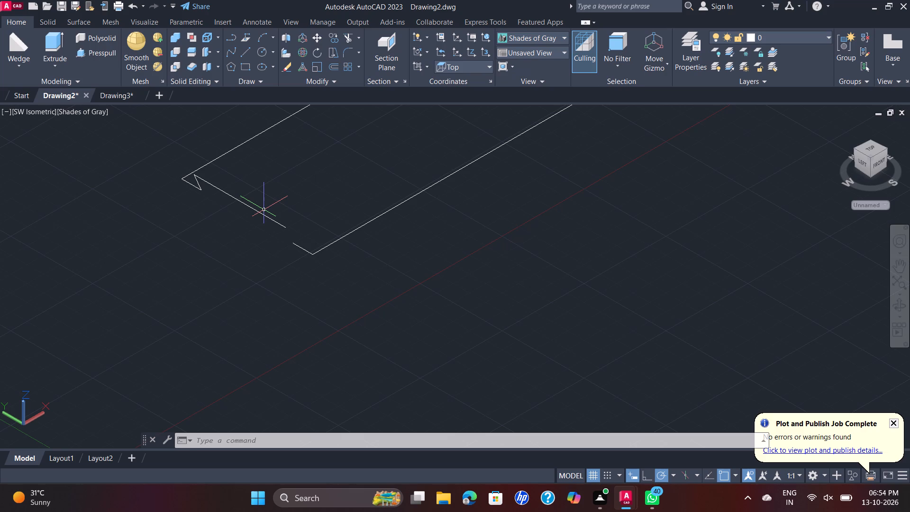
On the slotted solid, draw a line from the midpoint of the hole end's bottom edge, 40 units along +Y and 12 back.
{"action": "scroll", "coordinate": [266, 211], "scroll_direction": "down", "scroll_amount": 1}
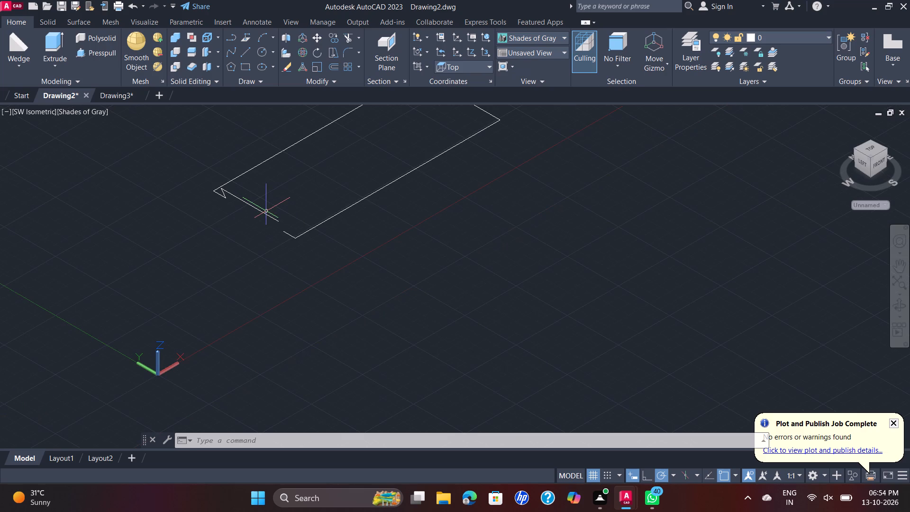
{"action": "scroll", "coordinate": [266, 211], "scroll_direction": "down", "scroll_amount": 2}
{"action": "scroll", "coordinate": [266, 211], "scroll_direction": "up", "scroll_amount": 1}
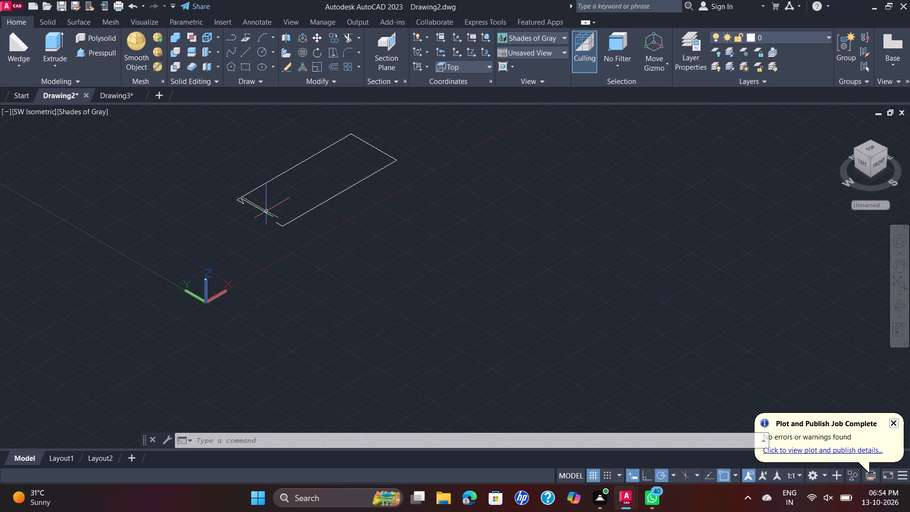
{"action": "scroll", "coordinate": [266, 211], "scroll_direction": "up", "scroll_amount": 2}
{"action": "scroll", "coordinate": [266, 211], "scroll_direction": "down", "scroll_amount": 3}
{"action": "middle_click_drag", "start_coordinate": [263, 196], "coordinate": [346, 323]}
{"action": "scroll", "coordinate": [263, 196], "scroll_direction": "down", "scroll_amount": 1}
{"action": "scroll", "coordinate": [338, 301], "scroll_direction": "down", "scroll_amount": 3}
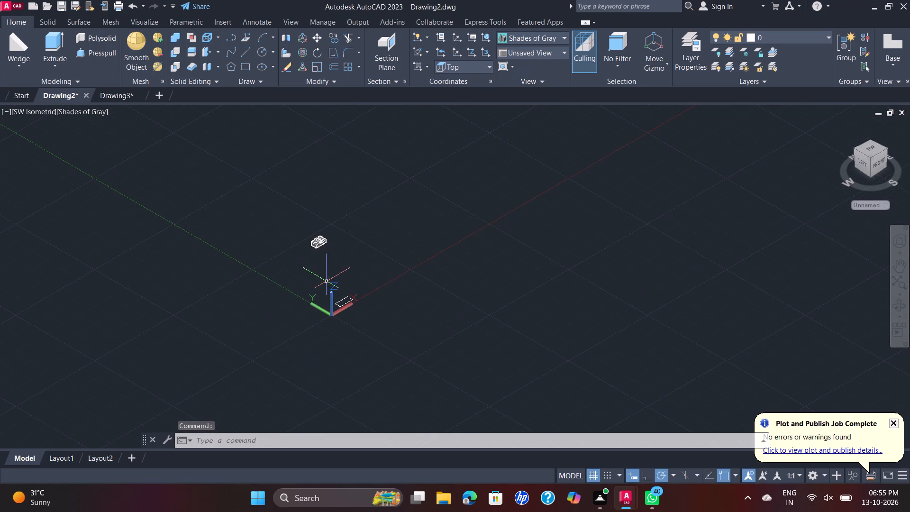
{"action": "scroll", "coordinate": [313, 249], "scroll_direction": "up", "scroll_amount": 8}
{"action": "scroll", "coordinate": [397, 284], "scroll_direction": "up", "scroll_amount": 2}
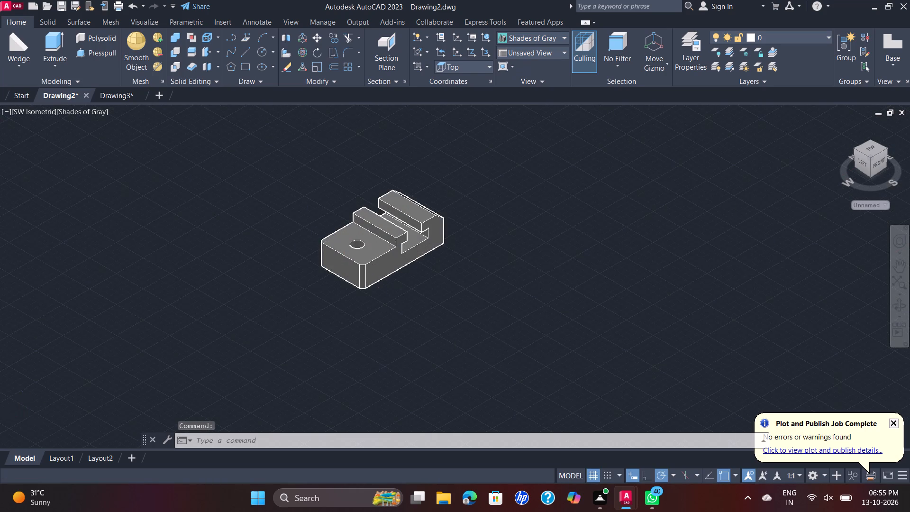
{"action": "scroll", "coordinate": [375, 268], "scroll_direction": "up", "scroll_amount": 2}
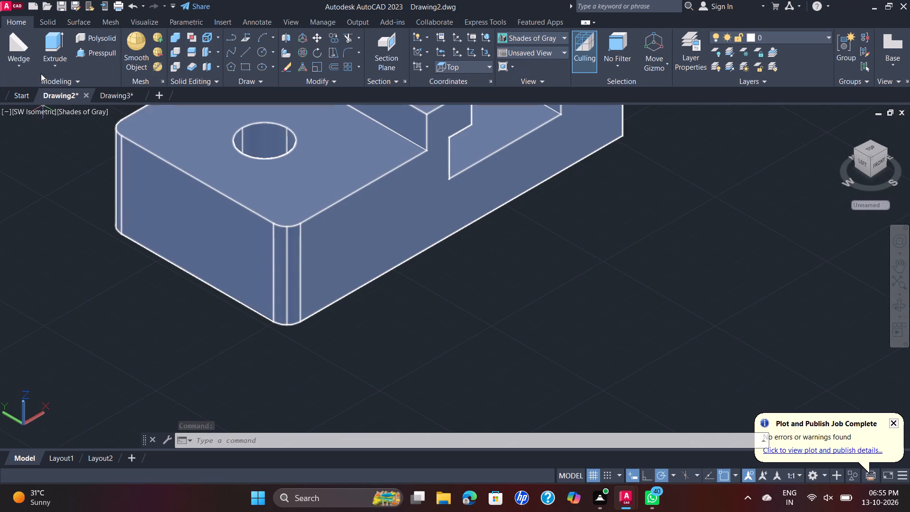
{"action": "left_click", "coordinate": [244, 51]}
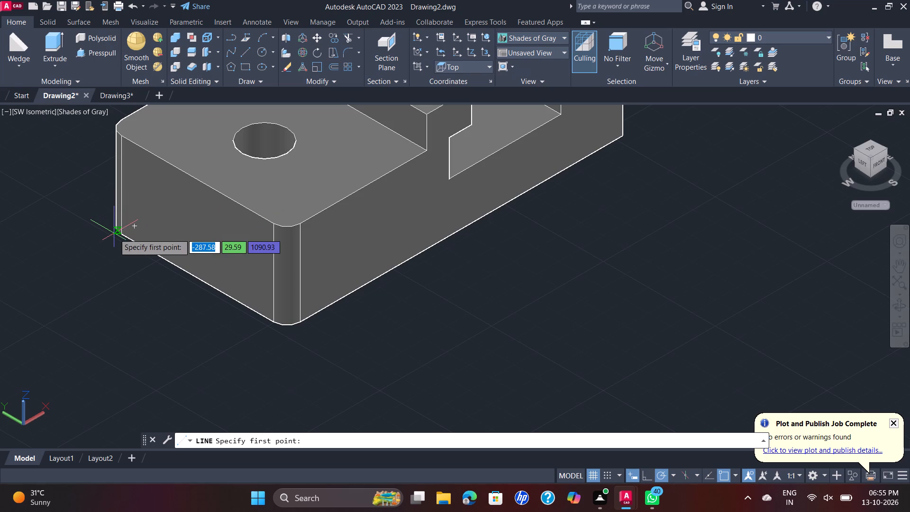
{"action": "left_click", "coordinate": [196, 278]}
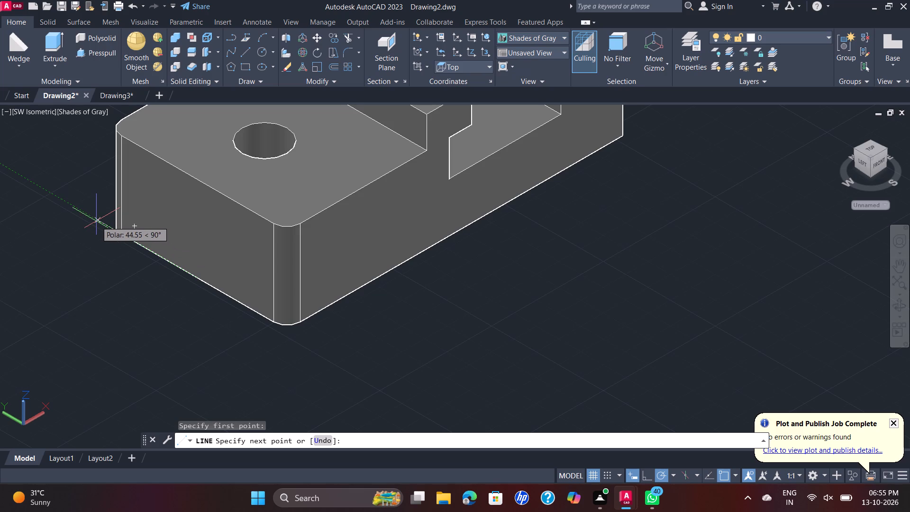
{"action": "key", "text": "4"}
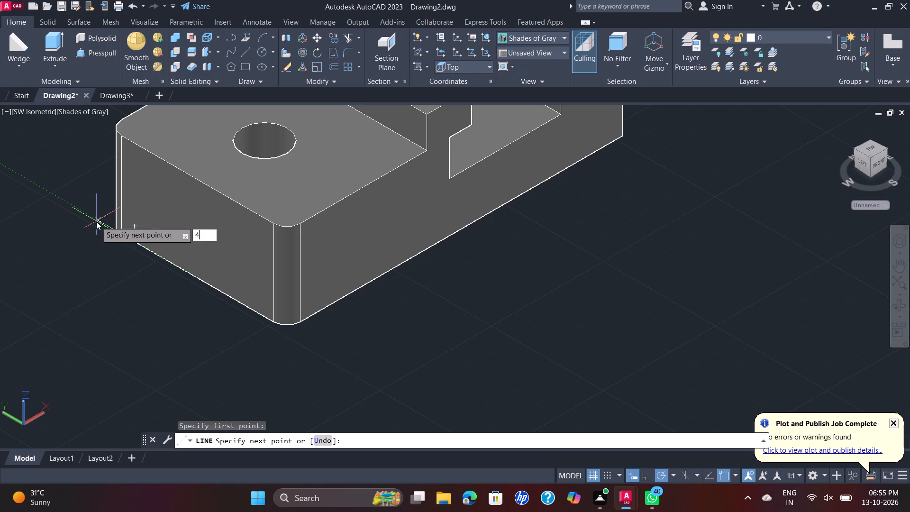
{"action": "key", "text": "0"}
{"action": "key", "text": "Return"}
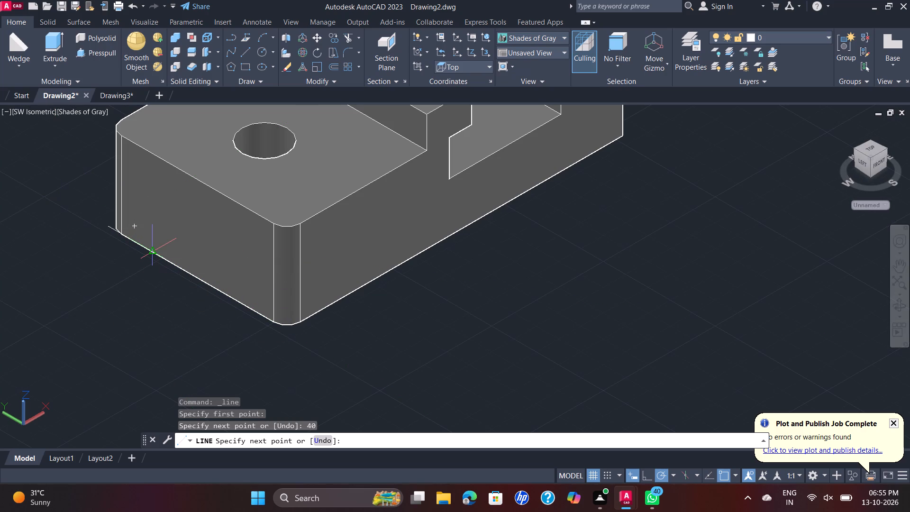
{"action": "type", "text": "12"}
{"action": "key", "text": "Return"}
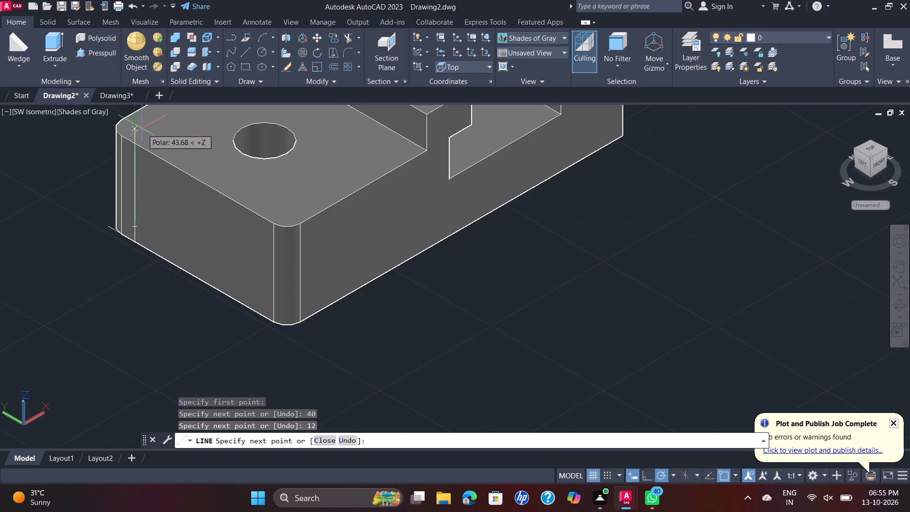
Continue the recess outline 12 units up along +Z, 56 units along -Y across the end face, and down past the block's bottom edge.
{"action": "type", "text": "12"}
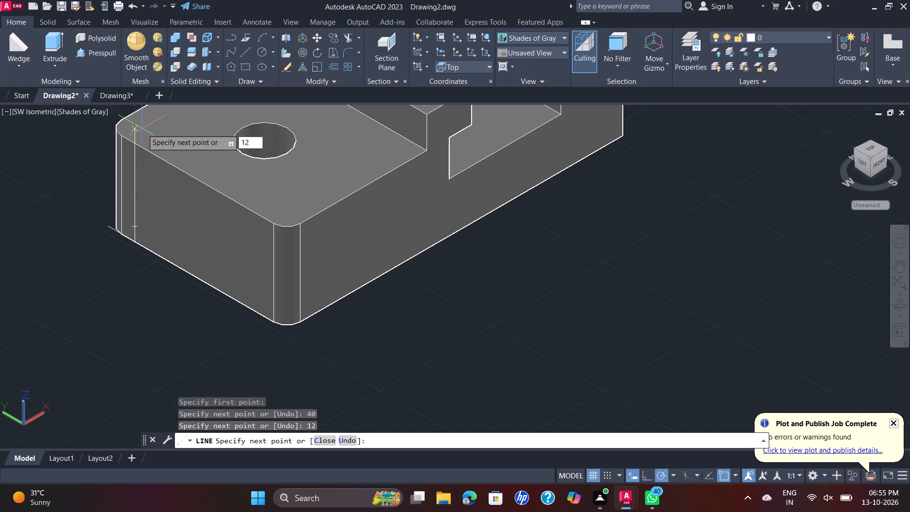
{"action": "key", "text": "Tab"}
{"action": "key", "text": "Tab"}
{"action": "key", "text": "Return"}
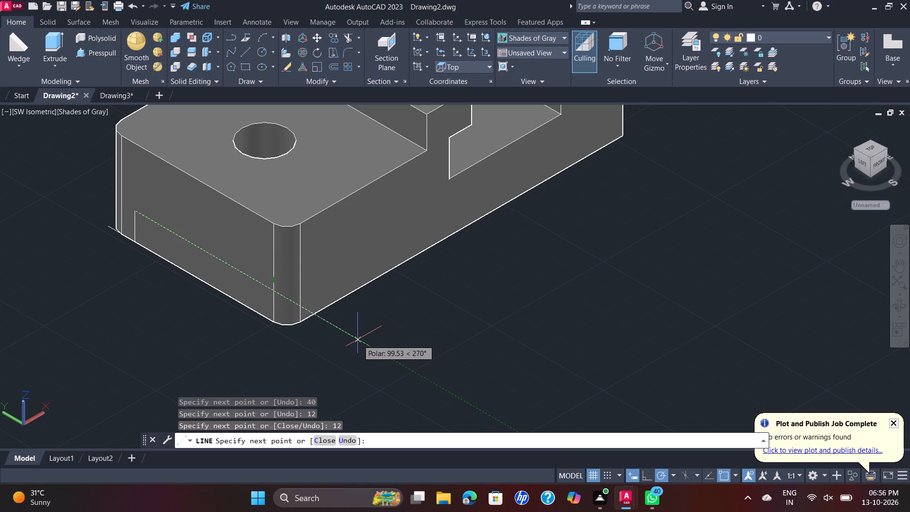
{"action": "type", "text": "56"}
{"action": "key", "text": "Return"}
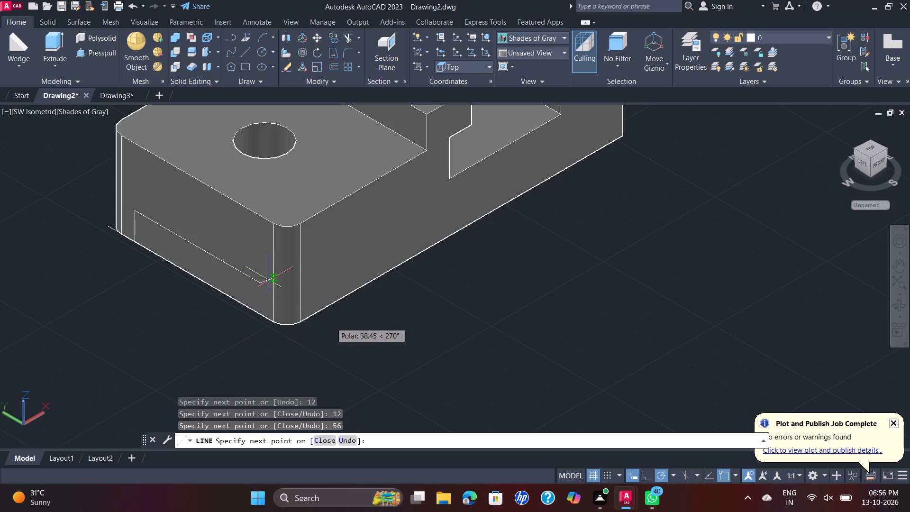
{"action": "left_click", "coordinate": [256, 330]}
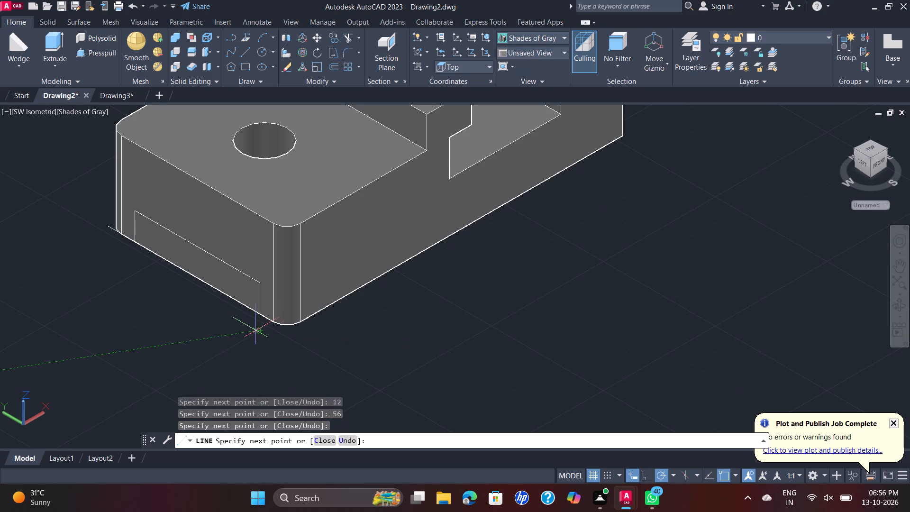
{"action": "scroll", "coordinate": [259, 335], "scroll_direction": "up", "scroll_amount": 1}
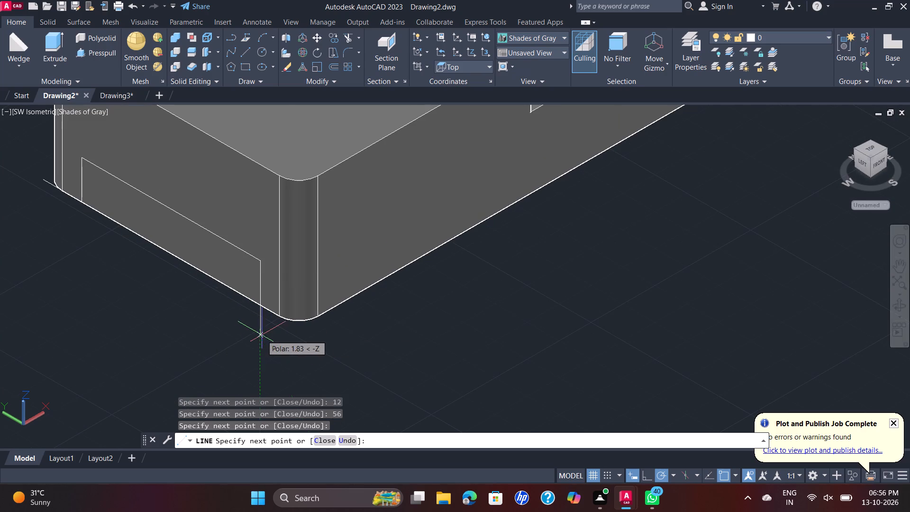
{"action": "key", "text": "Escape"}
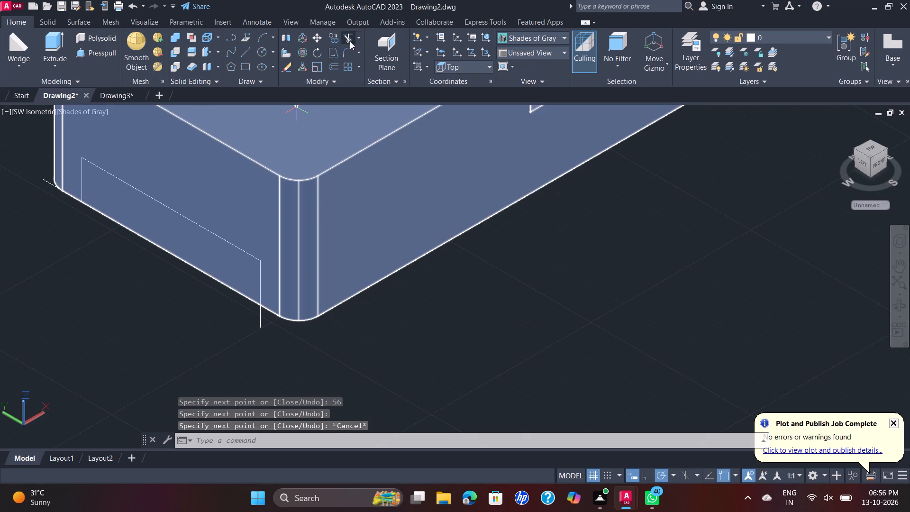
Trim away the overshooting vertical line and redraw it from the 56-unit line's free end to the block's bottom edge.
{"action": "left_click", "coordinate": [350, 41]}
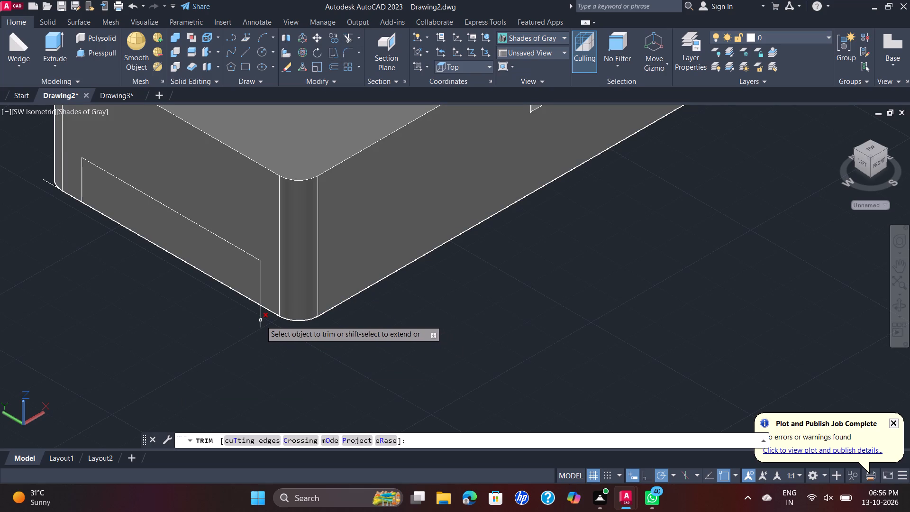
{"action": "left_click", "coordinate": [261, 320]}
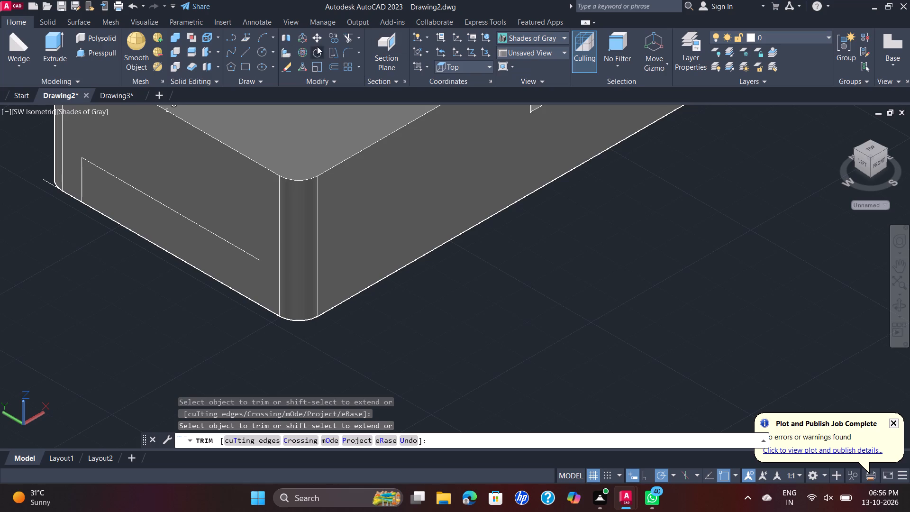
{"action": "key", "text": "Escape"}
{"action": "left_click", "coordinate": [246, 50]}
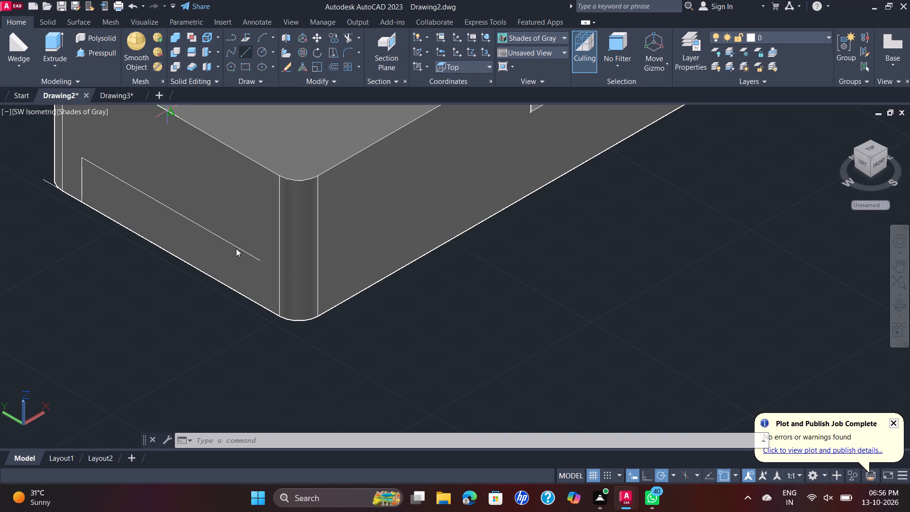
{"action": "left_click", "coordinate": [259, 261]}
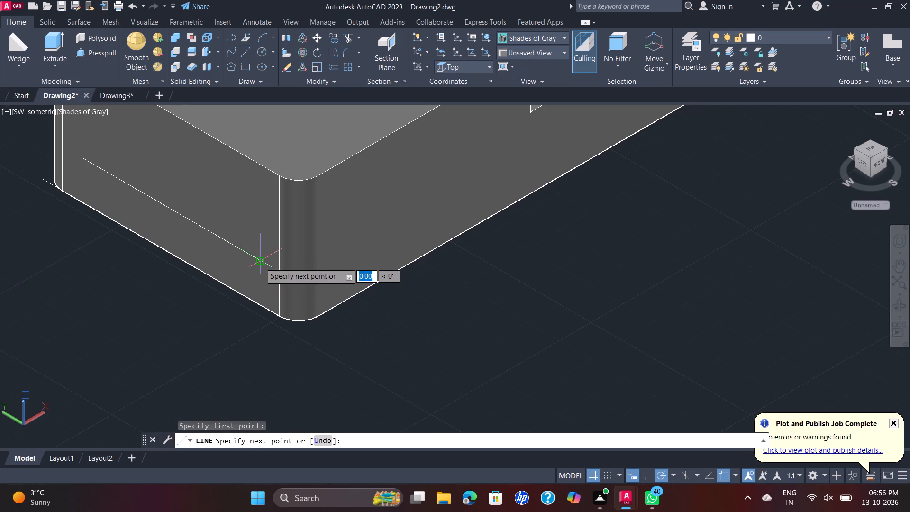
{"action": "left_click", "coordinate": [259, 305]}
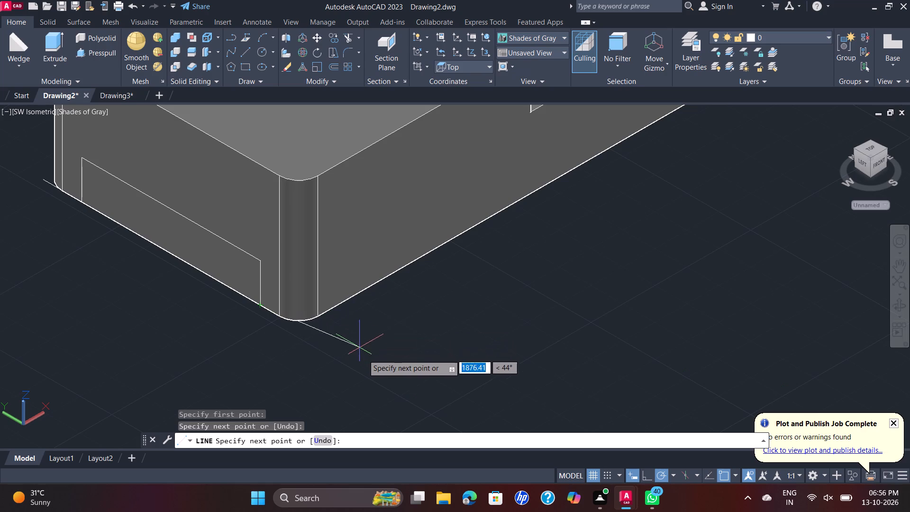
{"action": "key", "text": "Escape"}
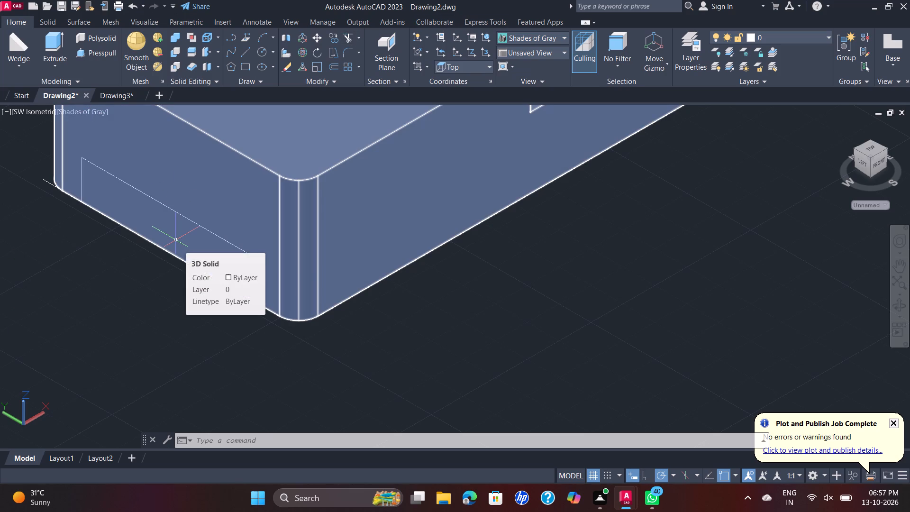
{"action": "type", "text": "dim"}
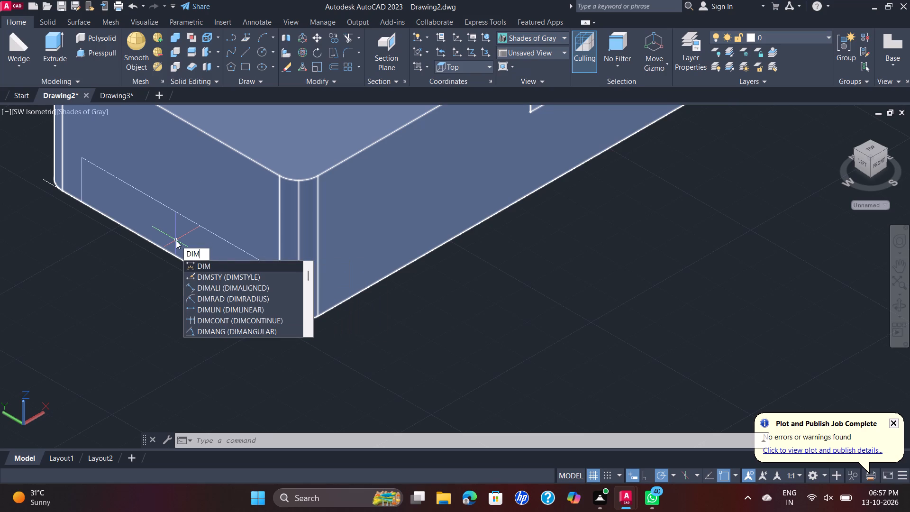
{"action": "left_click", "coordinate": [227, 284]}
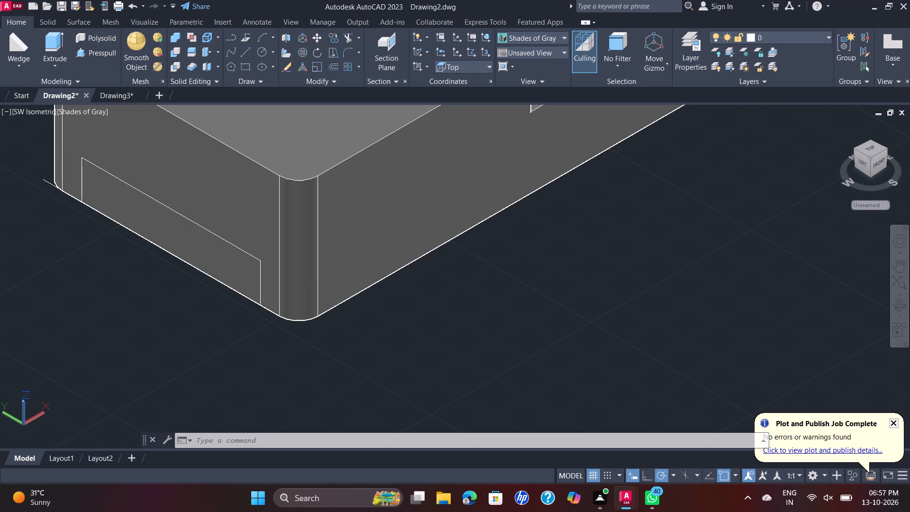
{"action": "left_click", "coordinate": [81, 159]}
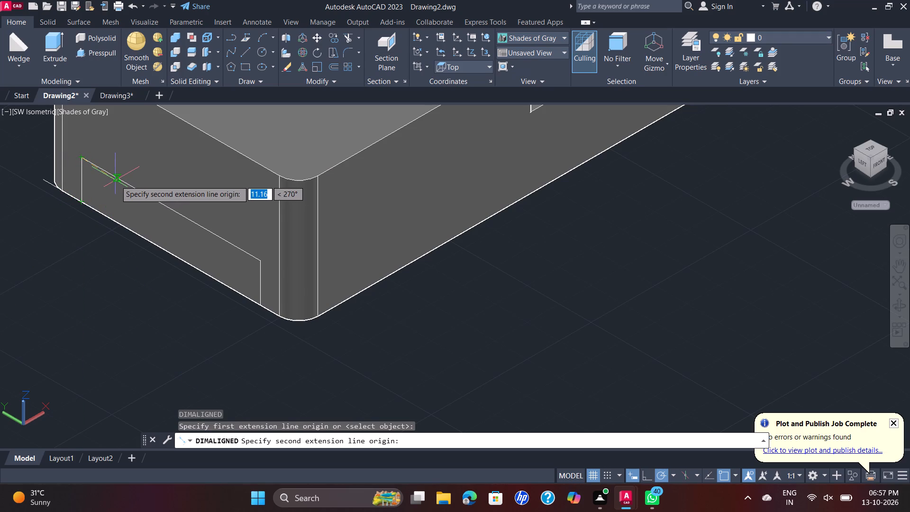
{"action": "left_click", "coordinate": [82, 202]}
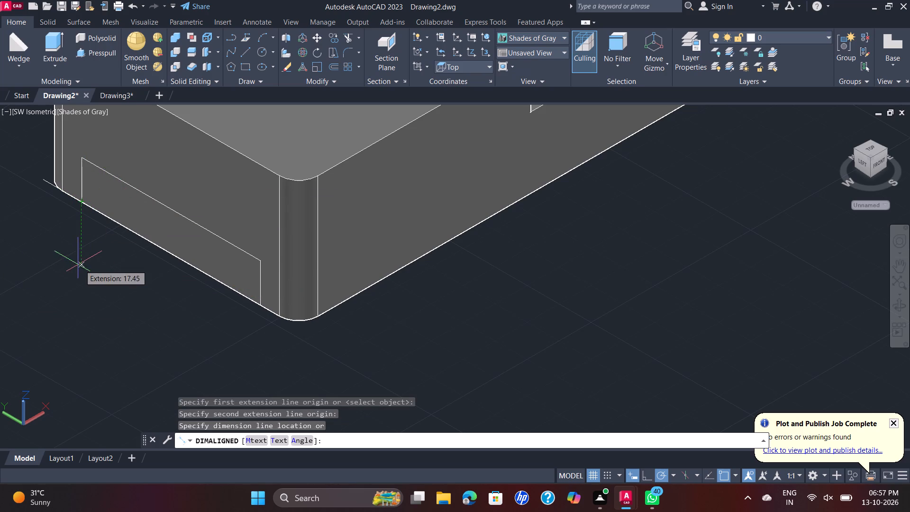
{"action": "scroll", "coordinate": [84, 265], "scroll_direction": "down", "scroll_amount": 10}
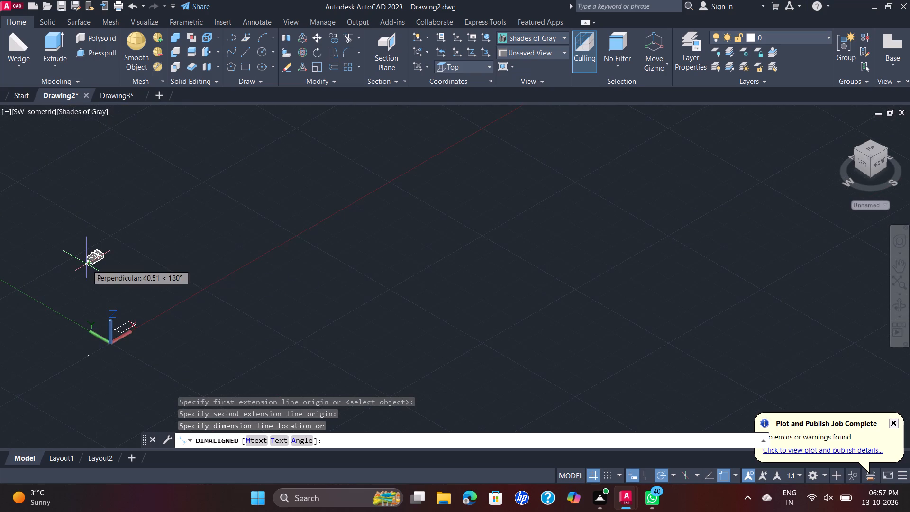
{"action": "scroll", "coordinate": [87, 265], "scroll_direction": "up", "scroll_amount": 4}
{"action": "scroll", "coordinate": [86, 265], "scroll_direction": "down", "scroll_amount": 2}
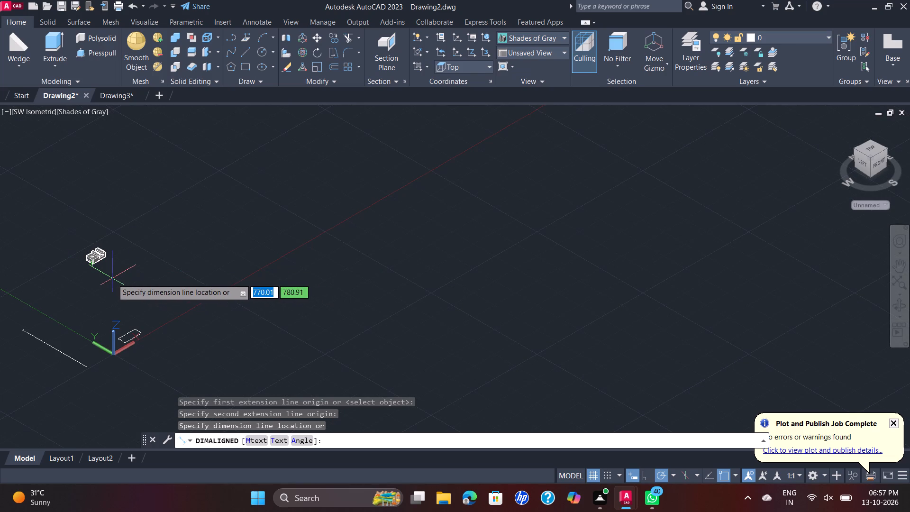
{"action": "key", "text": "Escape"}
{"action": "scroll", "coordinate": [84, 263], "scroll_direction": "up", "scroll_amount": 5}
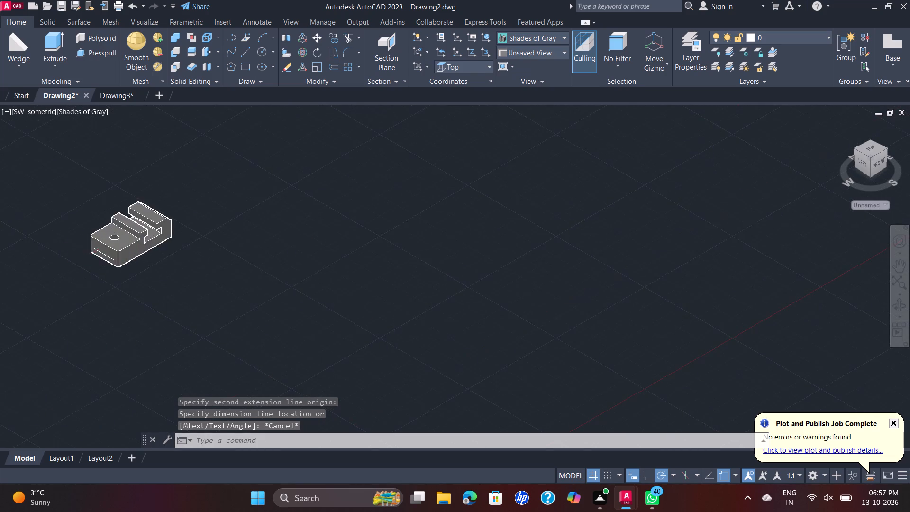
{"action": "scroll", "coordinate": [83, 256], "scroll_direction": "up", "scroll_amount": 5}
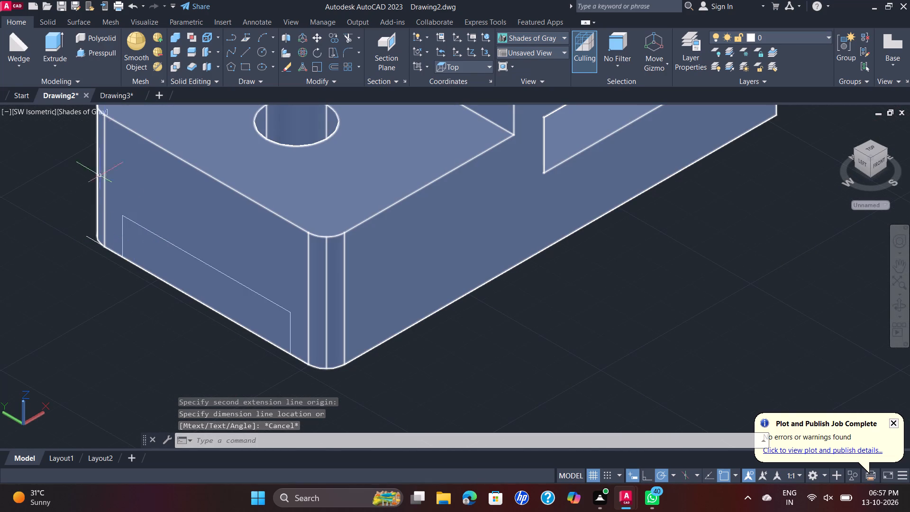
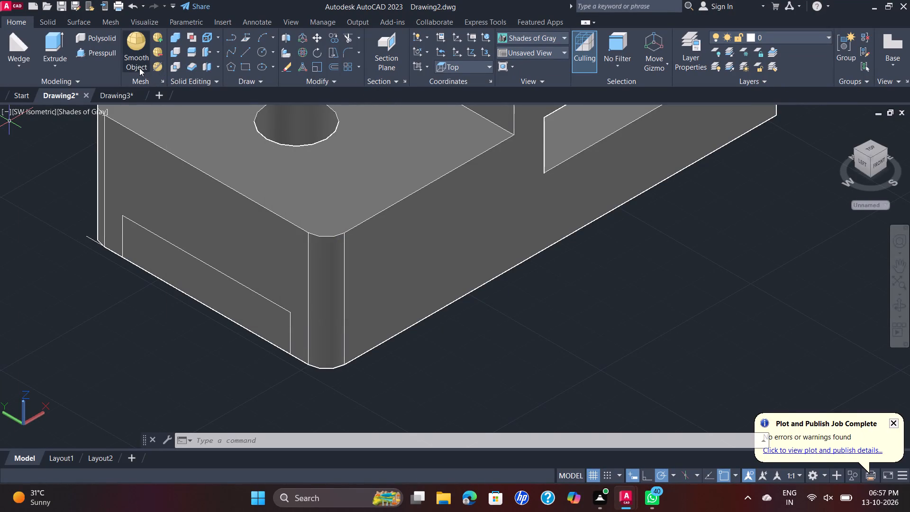
Presspull the 56 by 12 profile on the hole end's face 200 units into the block to cut the bottom channel.
{"action": "left_click", "coordinate": [108, 21]}
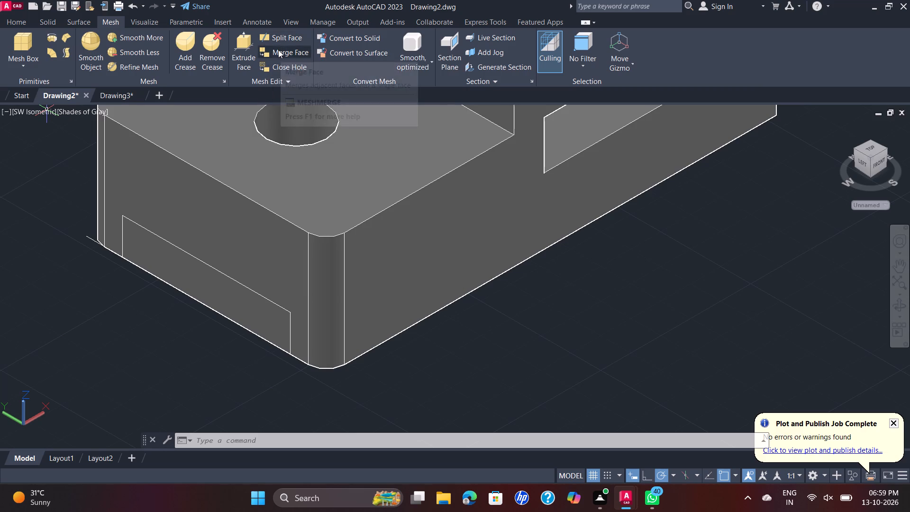
{"action": "scroll", "coordinate": [118, 360], "scroll_direction": "down", "scroll_amount": 2}
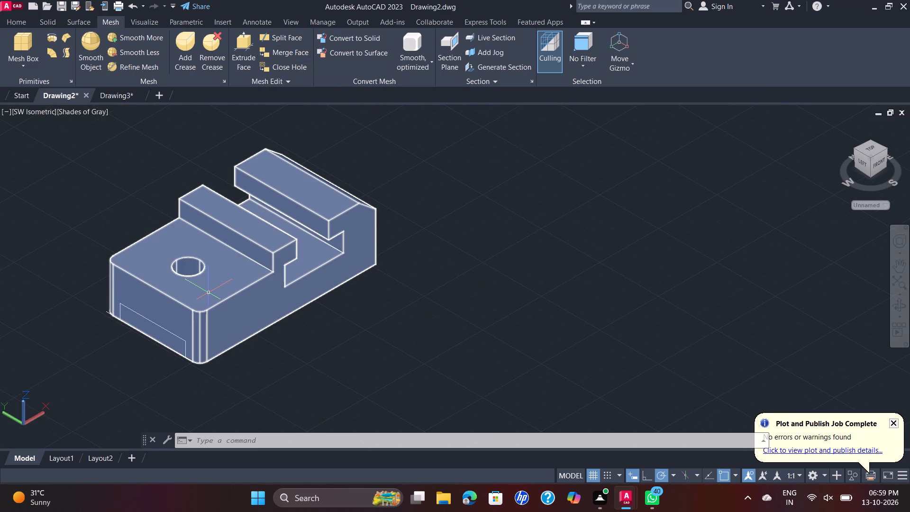
{"action": "scroll", "coordinate": [209, 293], "scroll_direction": "up", "scroll_amount": 1}
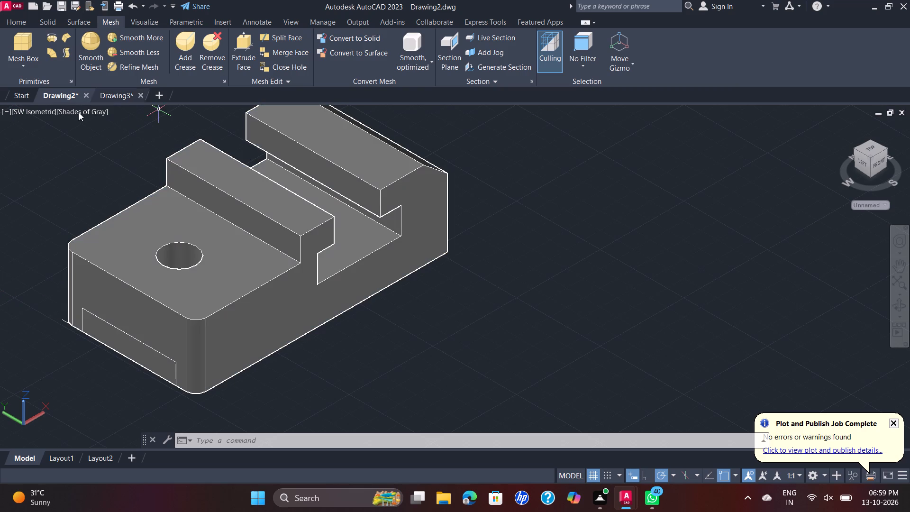
{"action": "left_click", "coordinate": [14, 17]}
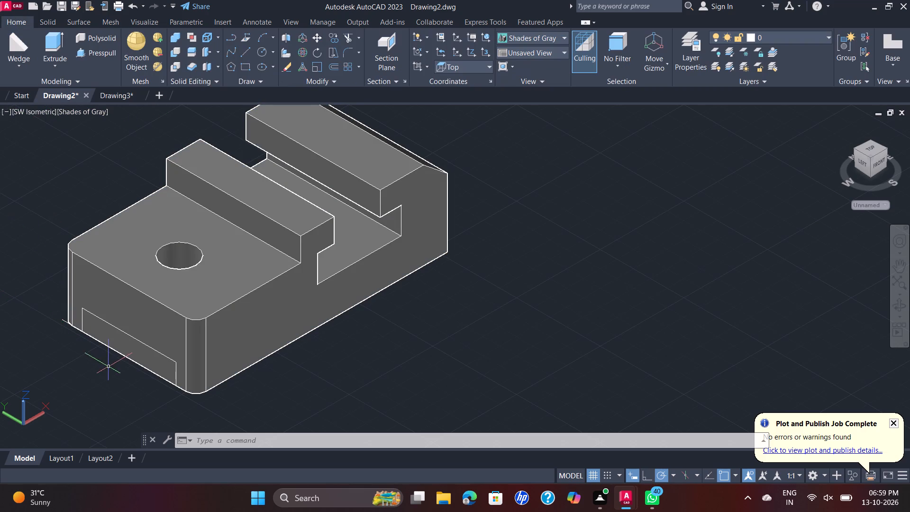
{"action": "left_click", "coordinate": [101, 49]}
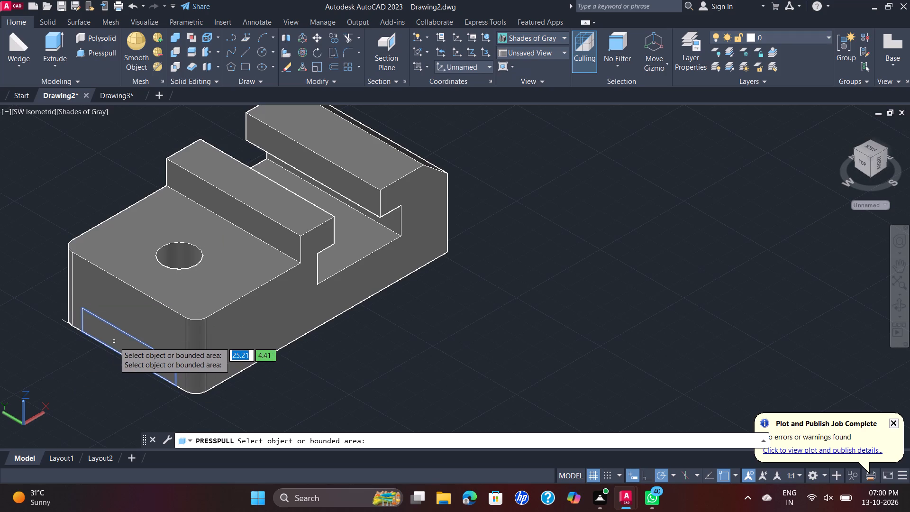
{"action": "left_click", "coordinate": [114, 342]}
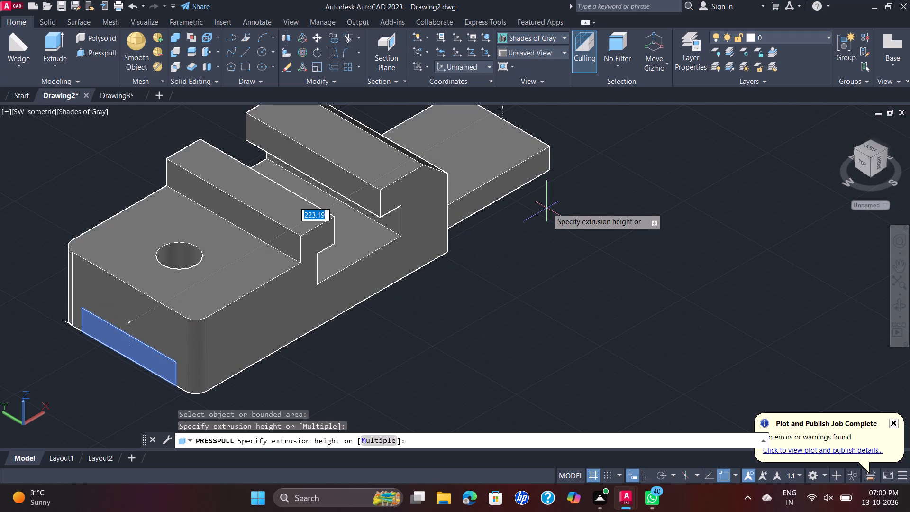
{"action": "type", "text": "200"}
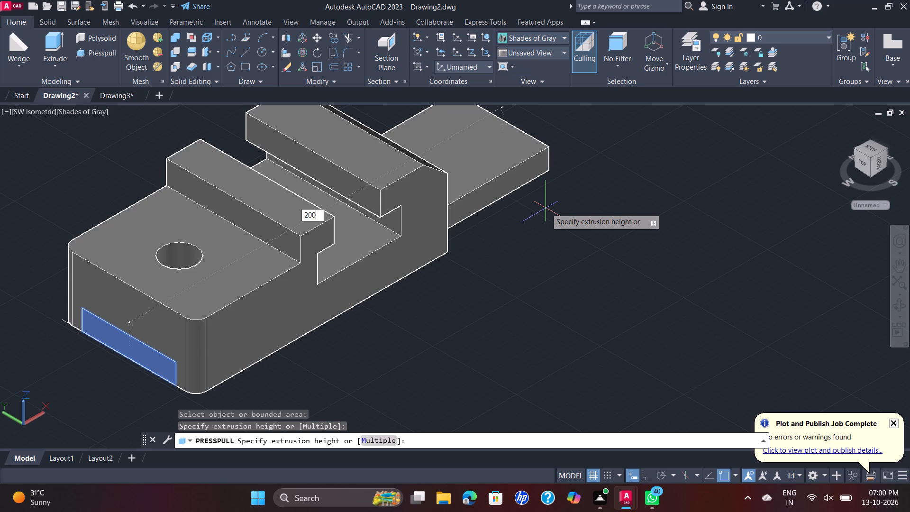
{"action": "key", "text": "Return"}
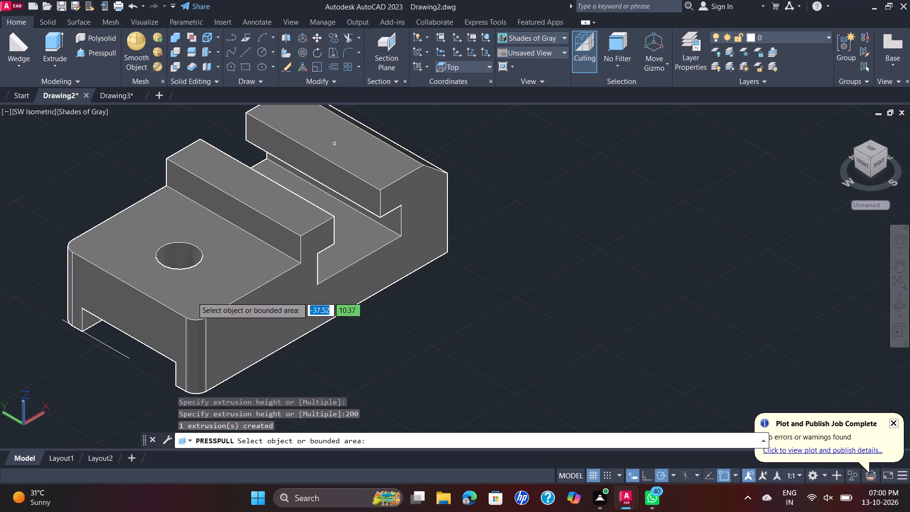
{"action": "scroll", "coordinate": [90, 348], "scroll_direction": "up", "scroll_amount": 2}
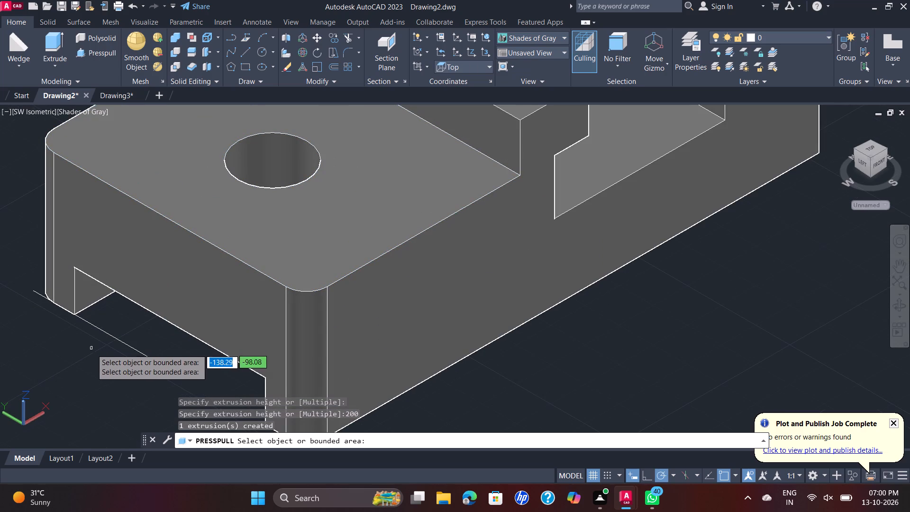
{"action": "key", "text": "Escape"}
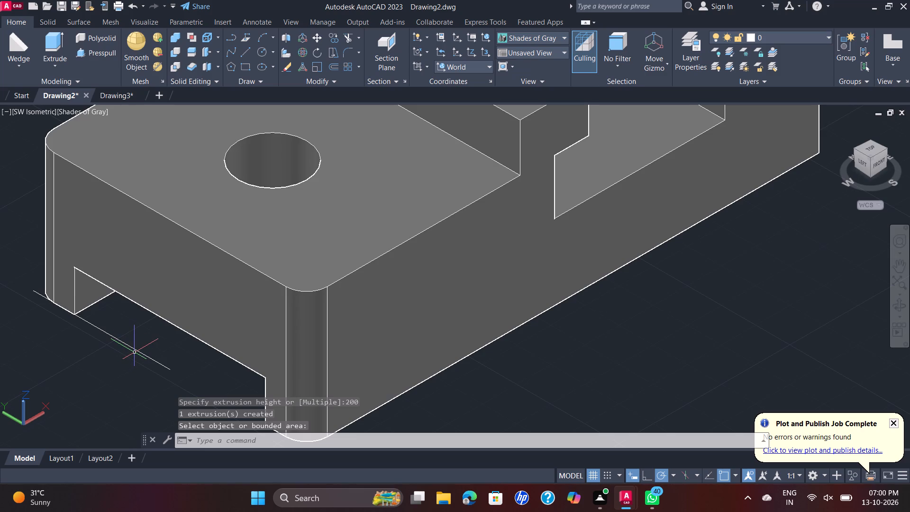
Erase the two leftover construction lines along the bottom edge of the block's recessed end.
{"action": "left_click", "coordinate": [137, 349]}
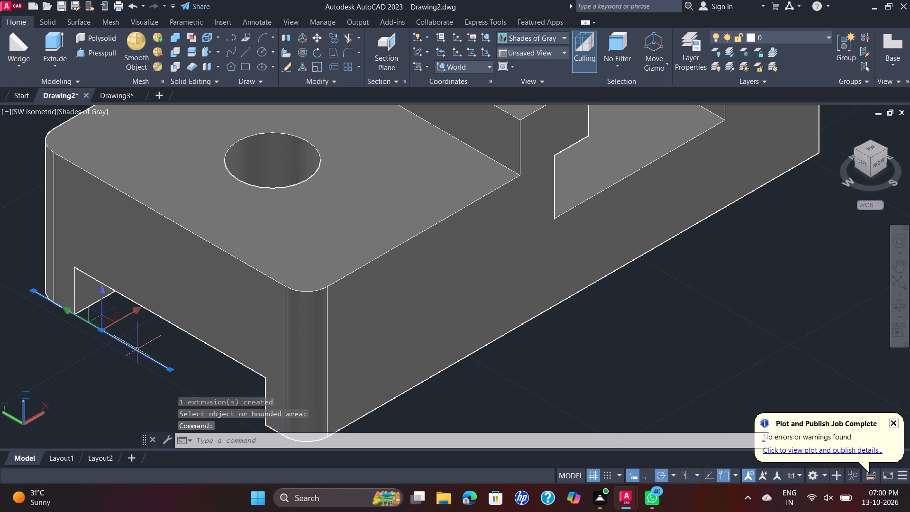
{"action": "key", "text": "Delete"}
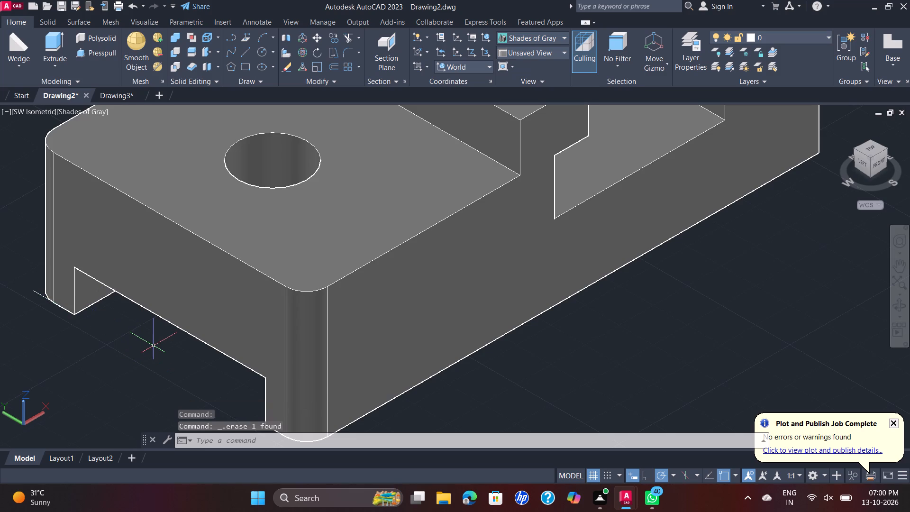
{"action": "left_click", "coordinate": [38, 294]}
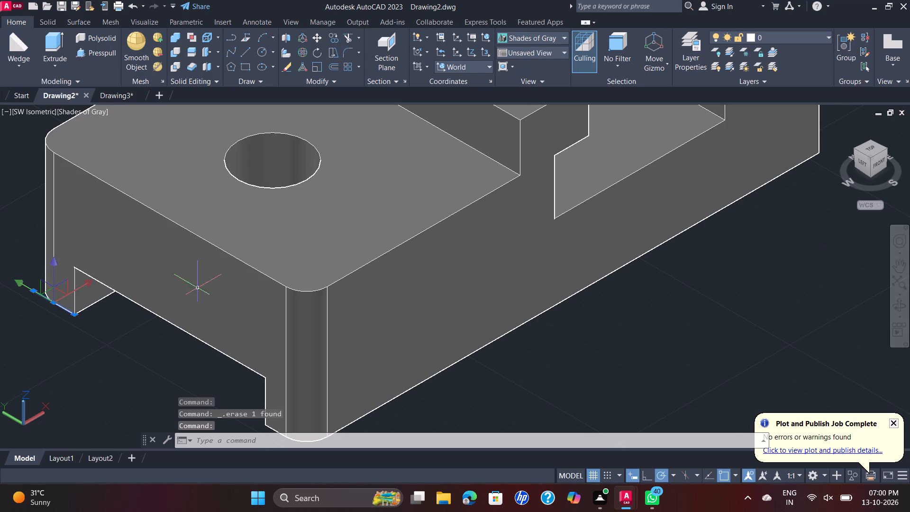
{"action": "key", "text": "Delete"}
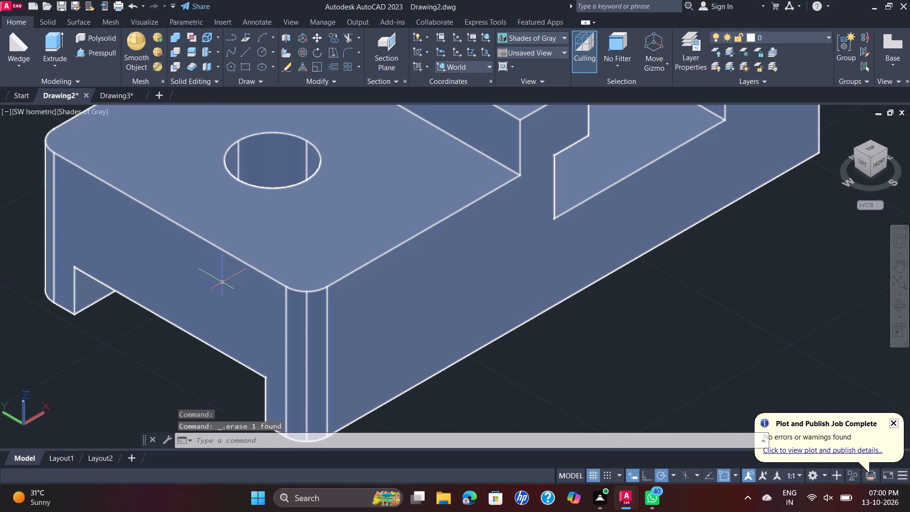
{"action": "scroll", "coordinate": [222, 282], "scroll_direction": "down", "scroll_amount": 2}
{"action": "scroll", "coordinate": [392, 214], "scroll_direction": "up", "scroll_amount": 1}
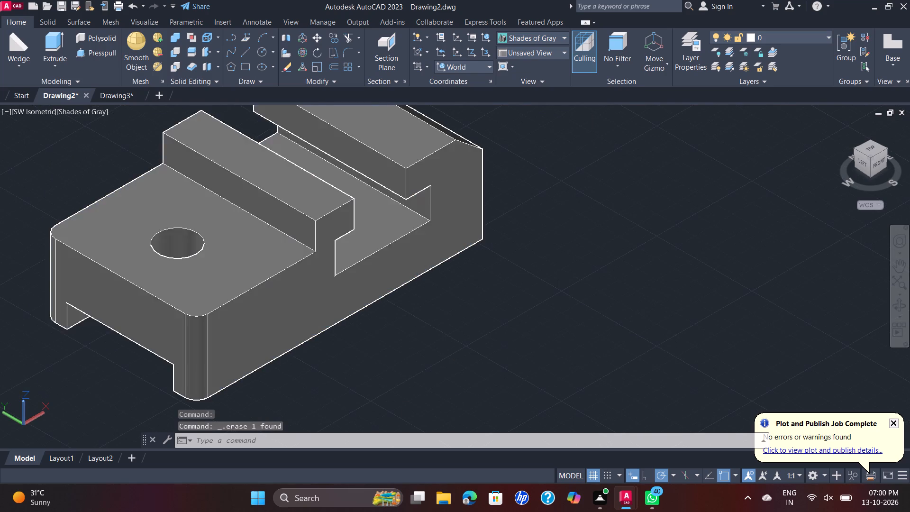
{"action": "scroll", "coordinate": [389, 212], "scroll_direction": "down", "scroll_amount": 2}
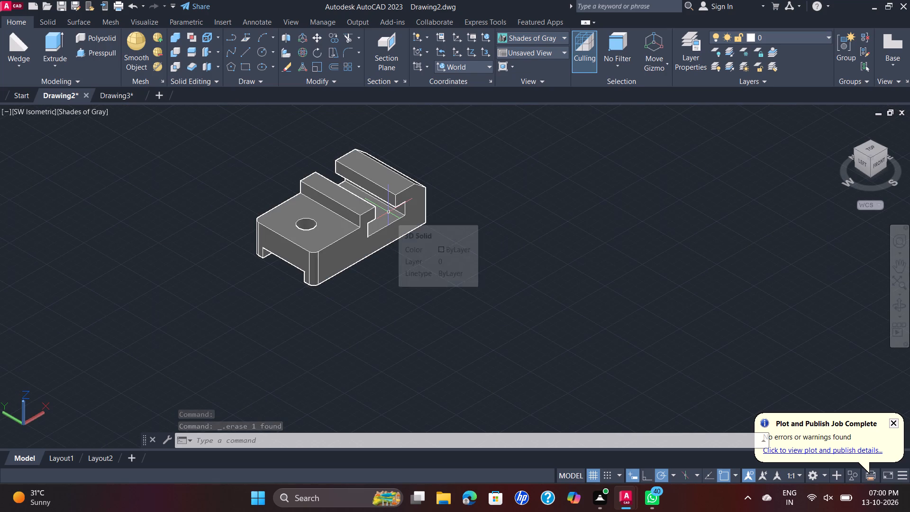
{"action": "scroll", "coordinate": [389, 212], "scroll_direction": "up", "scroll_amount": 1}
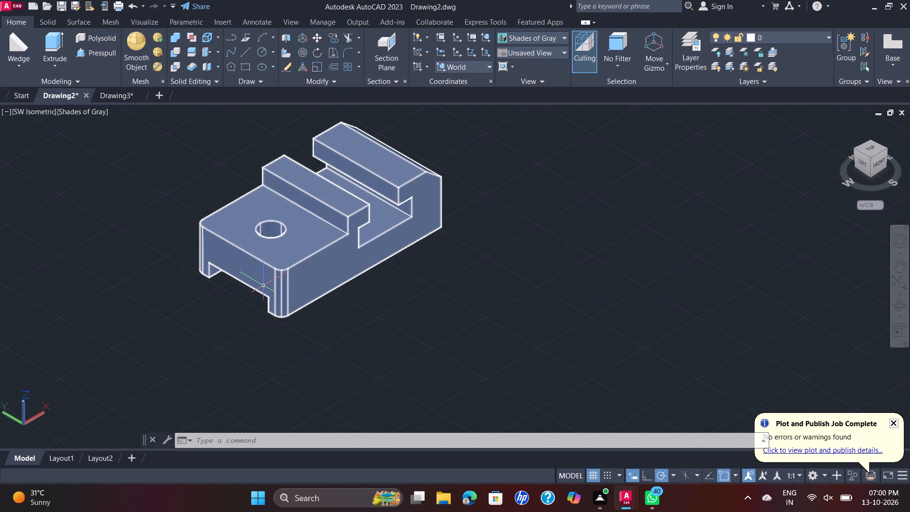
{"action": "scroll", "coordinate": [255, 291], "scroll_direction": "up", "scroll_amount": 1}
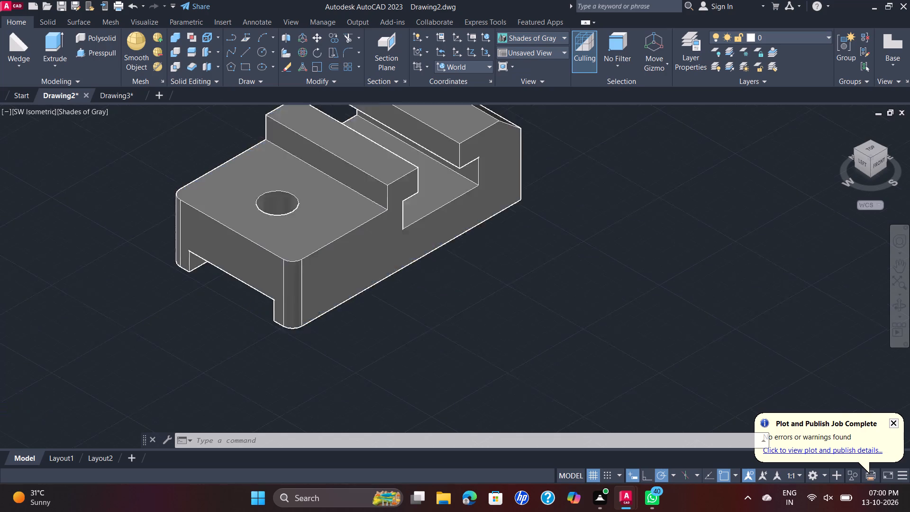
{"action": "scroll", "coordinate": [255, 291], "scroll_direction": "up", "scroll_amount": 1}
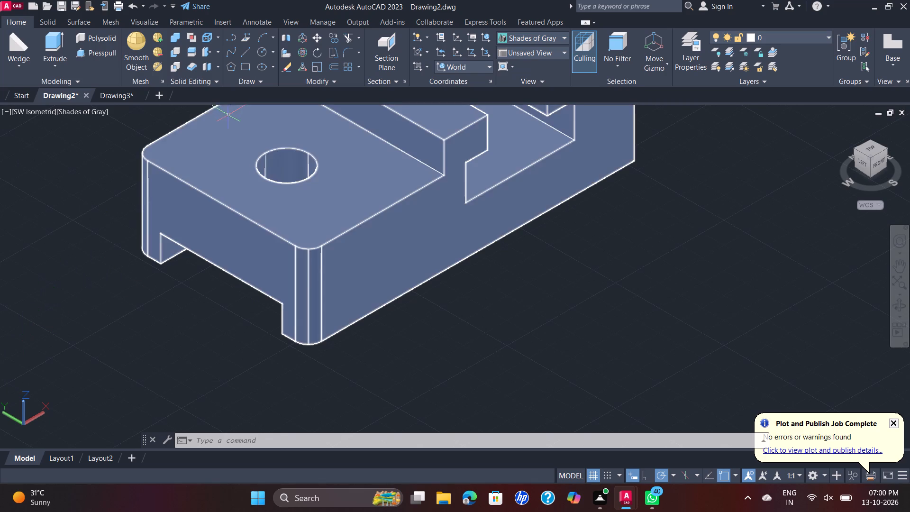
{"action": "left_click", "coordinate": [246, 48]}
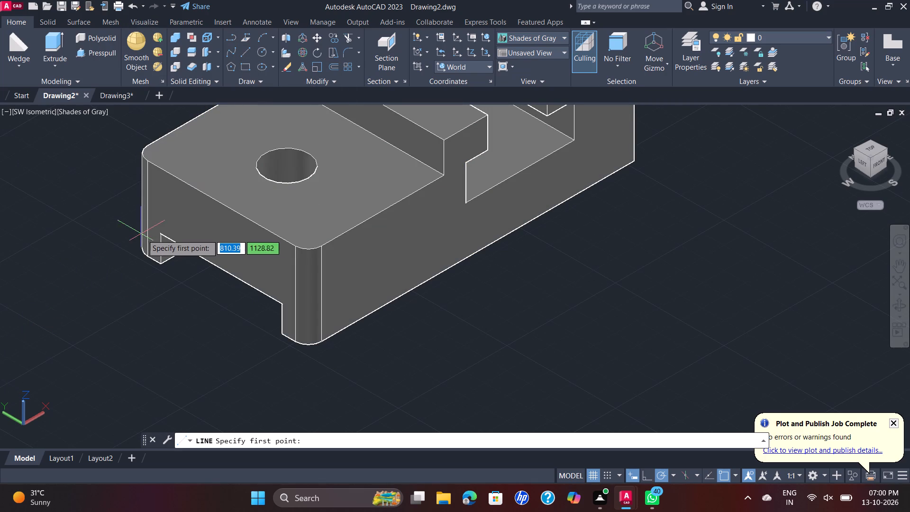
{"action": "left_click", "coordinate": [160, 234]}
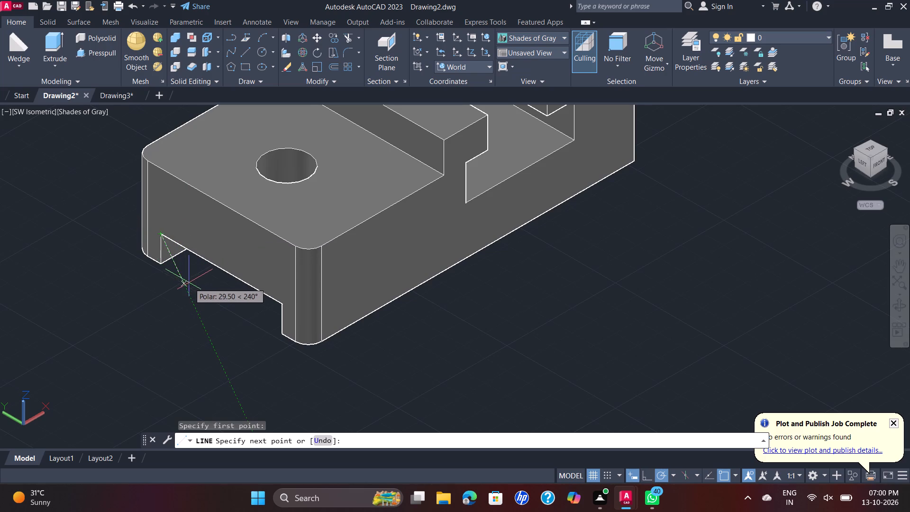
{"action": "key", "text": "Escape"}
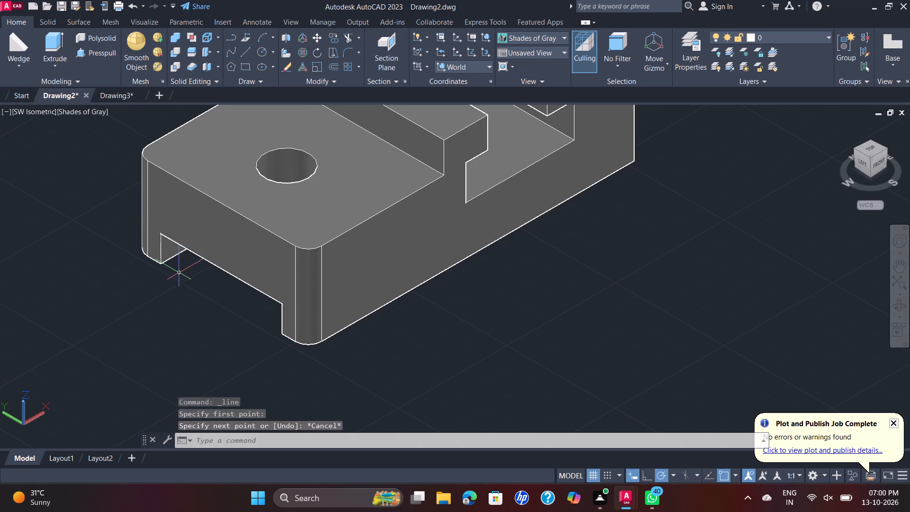
Examine the whole block, including the bottom channel, the hole and the upper slot.
{"action": "scroll", "coordinate": [400, 211], "scroll_direction": "down", "scroll_amount": 2}
{"action": "scroll", "coordinate": [402, 211], "scroll_direction": "up", "scroll_amount": 1}
{"action": "middle_click_drag", "start_coordinate": [402, 211], "coordinate": [409, 265]}
{"action": "scroll", "coordinate": [409, 265], "scroll_direction": "down", "scroll_amount": 1}
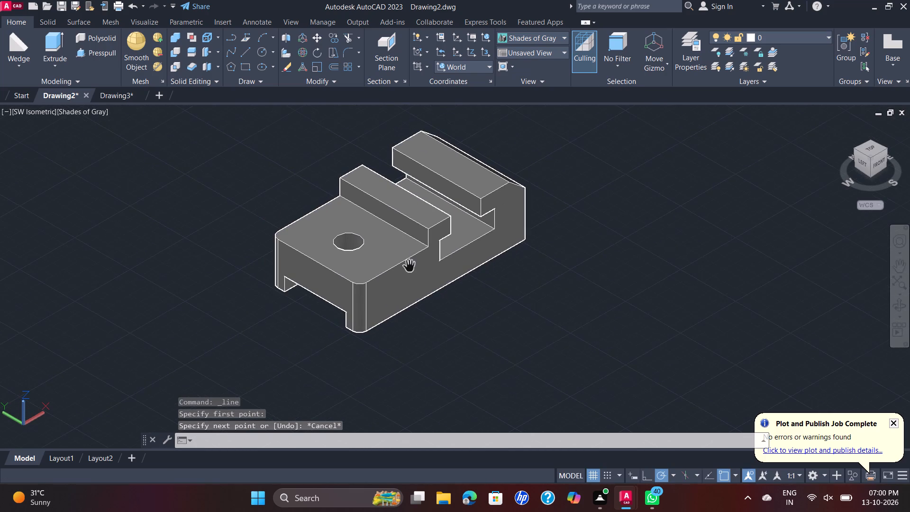
{"action": "scroll", "coordinate": [409, 265], "scroll_direction": "up", "scroll_amount": 1}
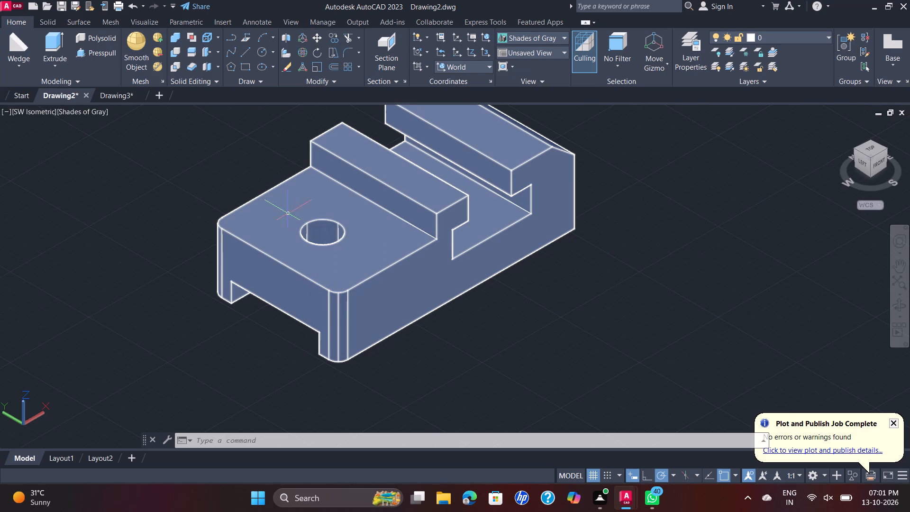
{"action": "scroll", "coordinate": [386, 207], "scroll_direction": "down", "scroll_amount": 1}
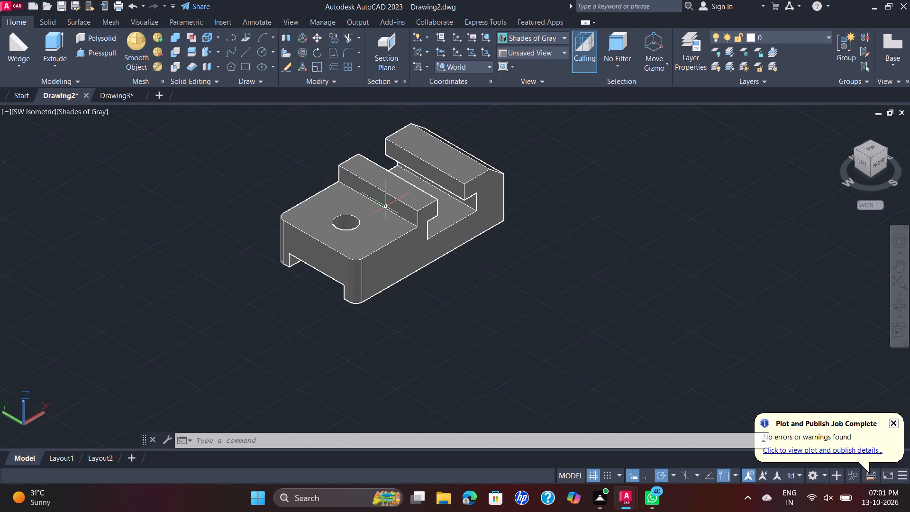
{"action": "scroll", "coordinate": [339, 168], "scroll_direction": "up", "scroll_amount": 1}
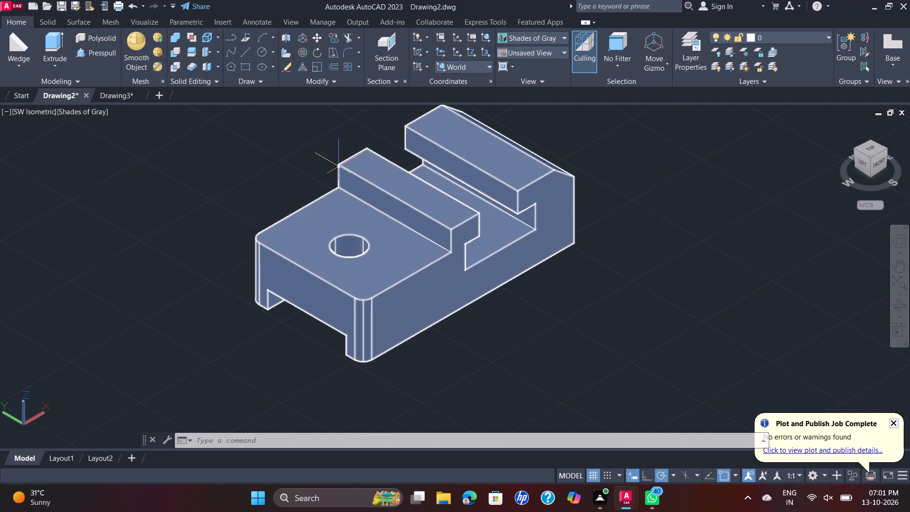
{"action": "scroll", "coordinate": [339, 167], "scroll_direction": "up", "scroll_amount": 1}
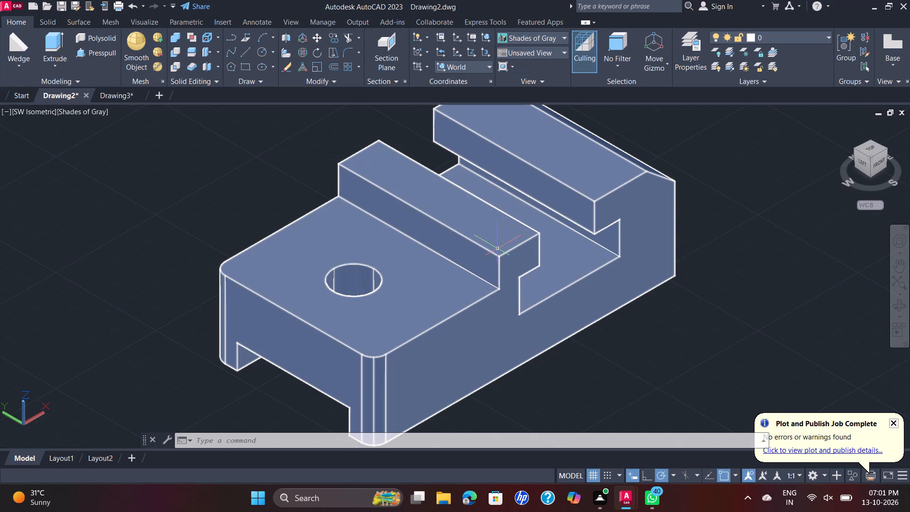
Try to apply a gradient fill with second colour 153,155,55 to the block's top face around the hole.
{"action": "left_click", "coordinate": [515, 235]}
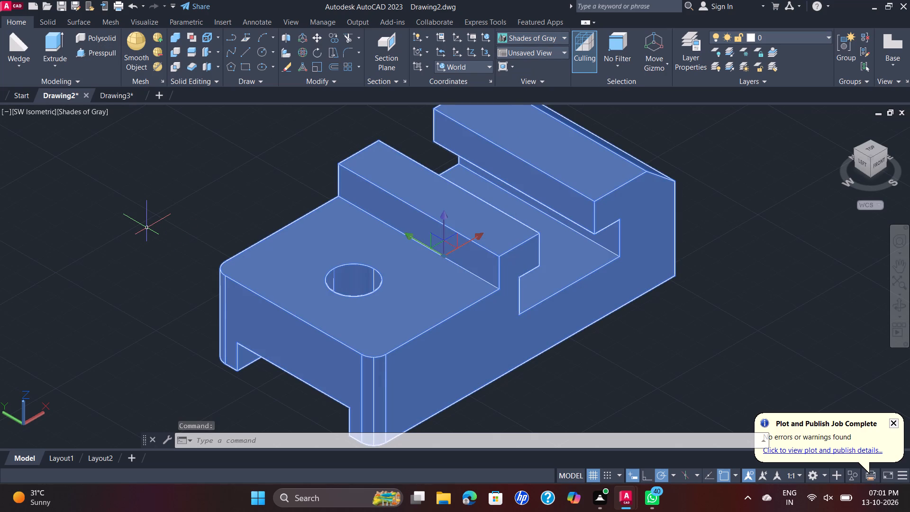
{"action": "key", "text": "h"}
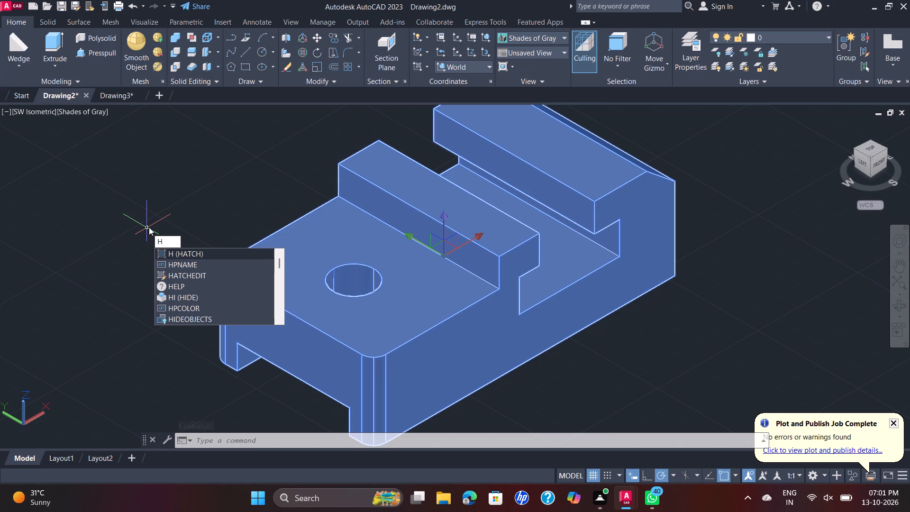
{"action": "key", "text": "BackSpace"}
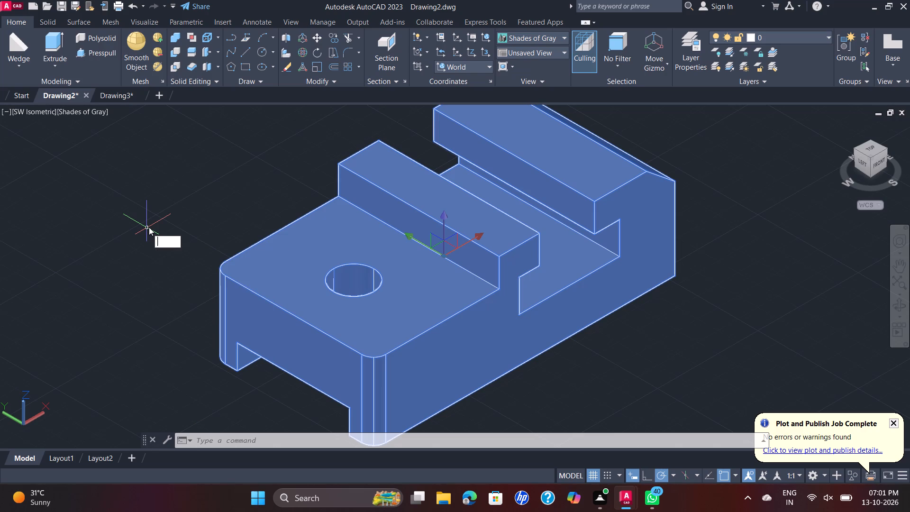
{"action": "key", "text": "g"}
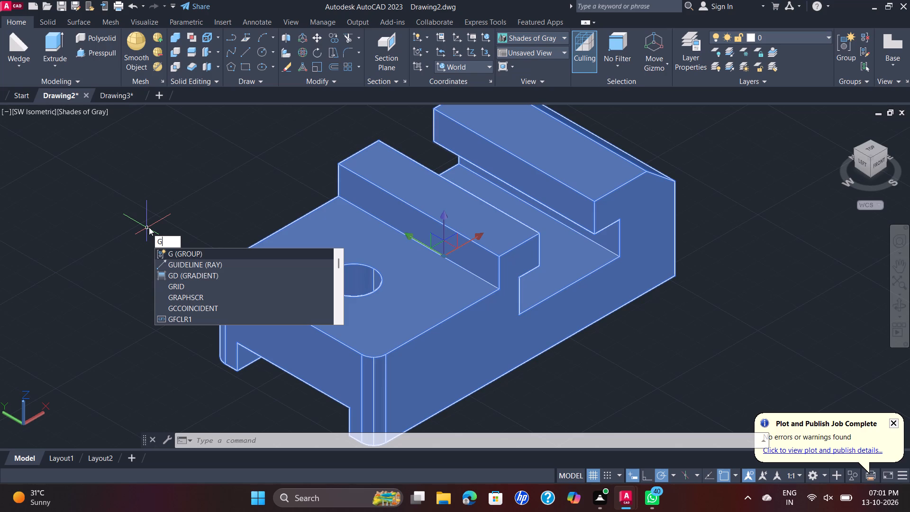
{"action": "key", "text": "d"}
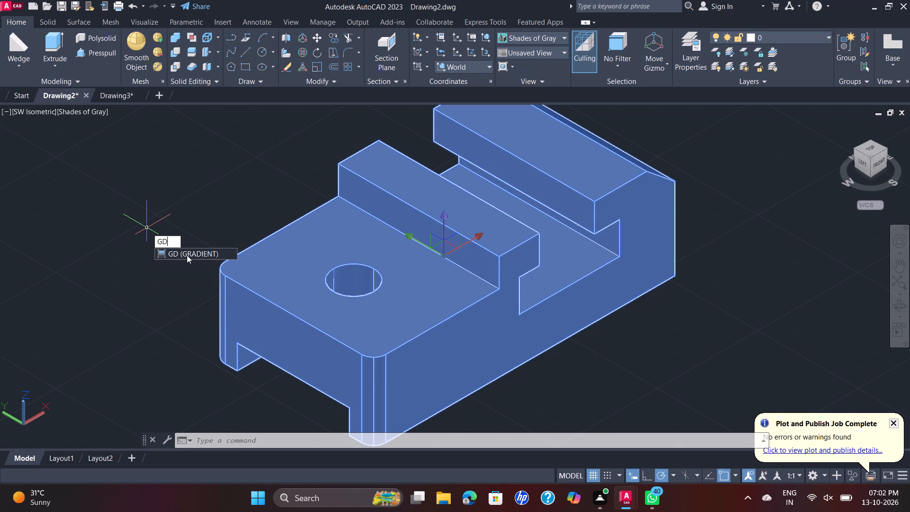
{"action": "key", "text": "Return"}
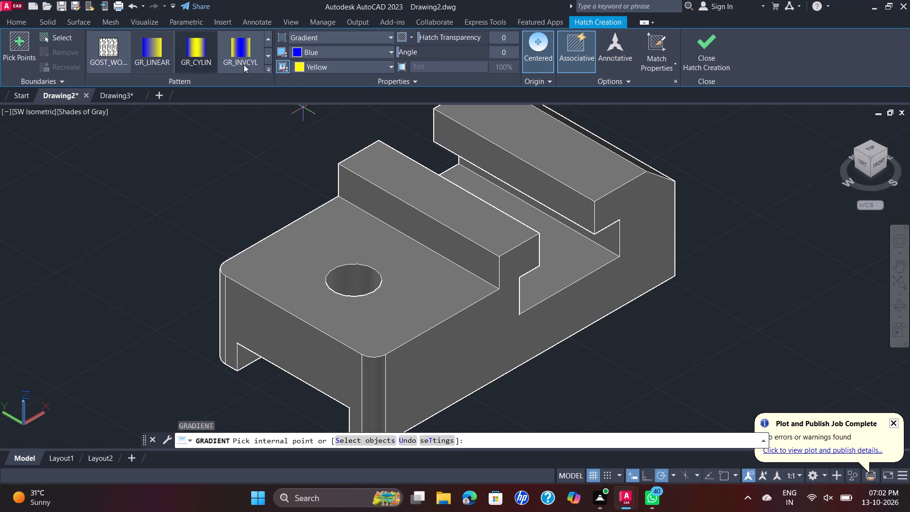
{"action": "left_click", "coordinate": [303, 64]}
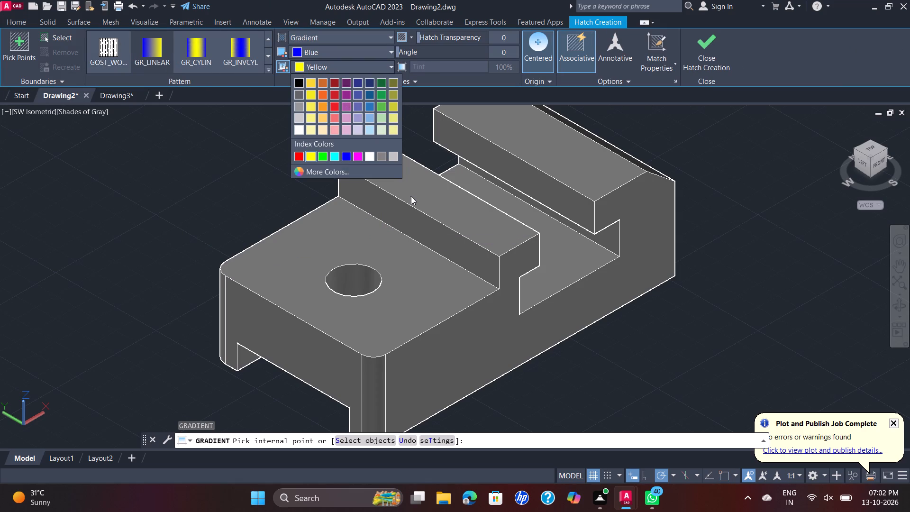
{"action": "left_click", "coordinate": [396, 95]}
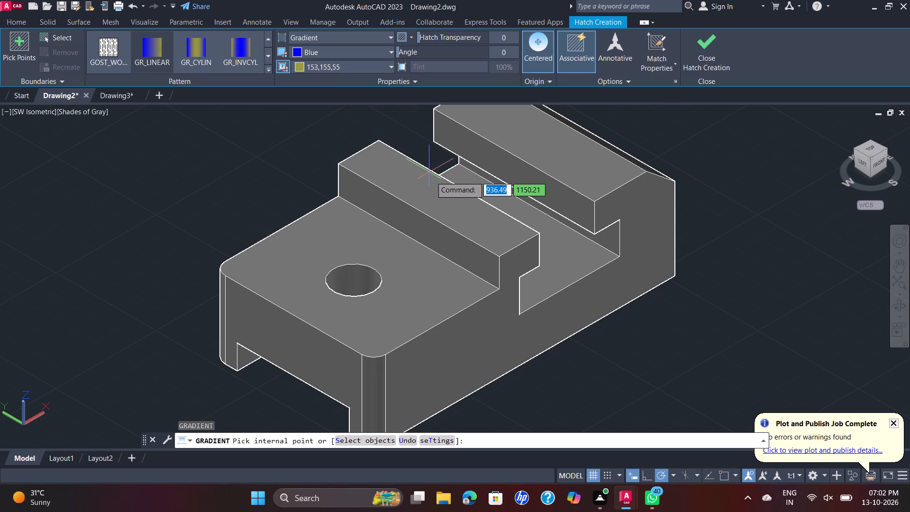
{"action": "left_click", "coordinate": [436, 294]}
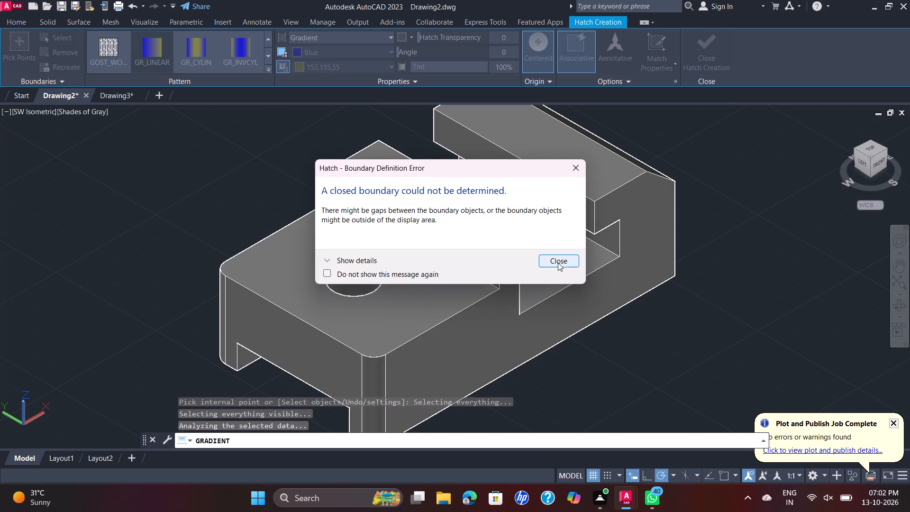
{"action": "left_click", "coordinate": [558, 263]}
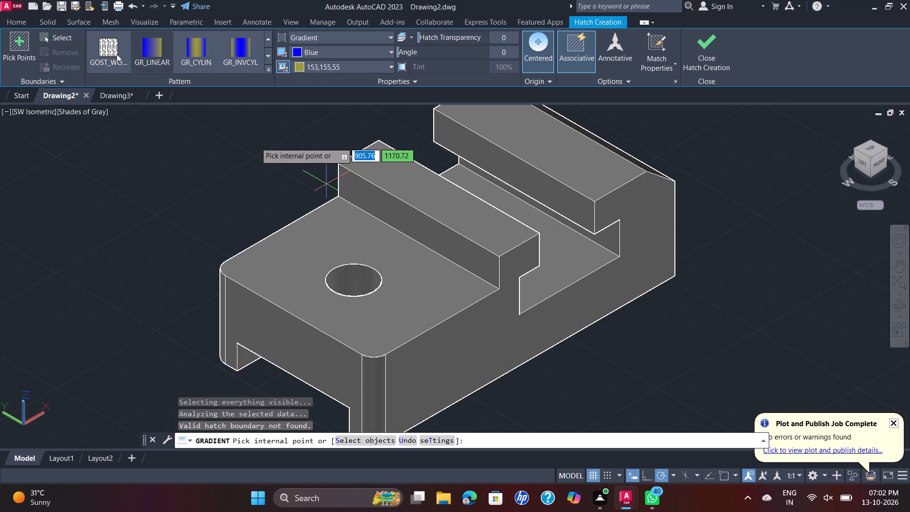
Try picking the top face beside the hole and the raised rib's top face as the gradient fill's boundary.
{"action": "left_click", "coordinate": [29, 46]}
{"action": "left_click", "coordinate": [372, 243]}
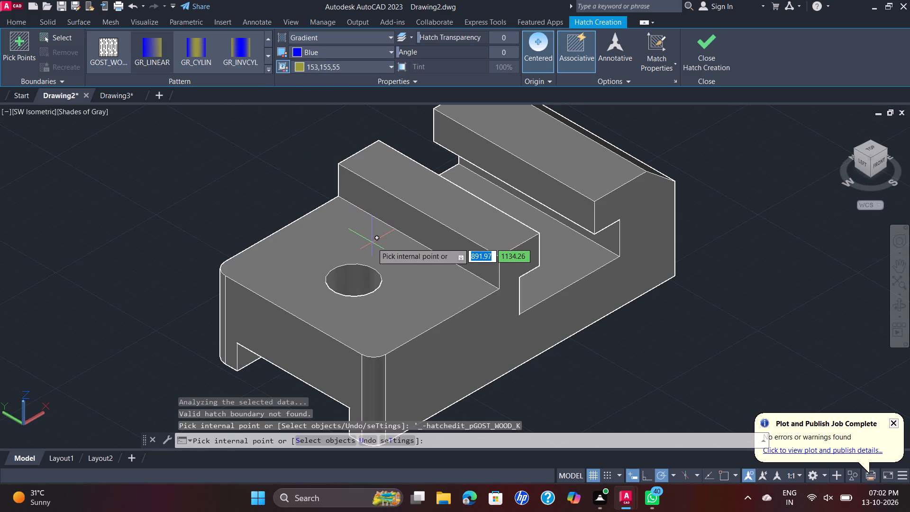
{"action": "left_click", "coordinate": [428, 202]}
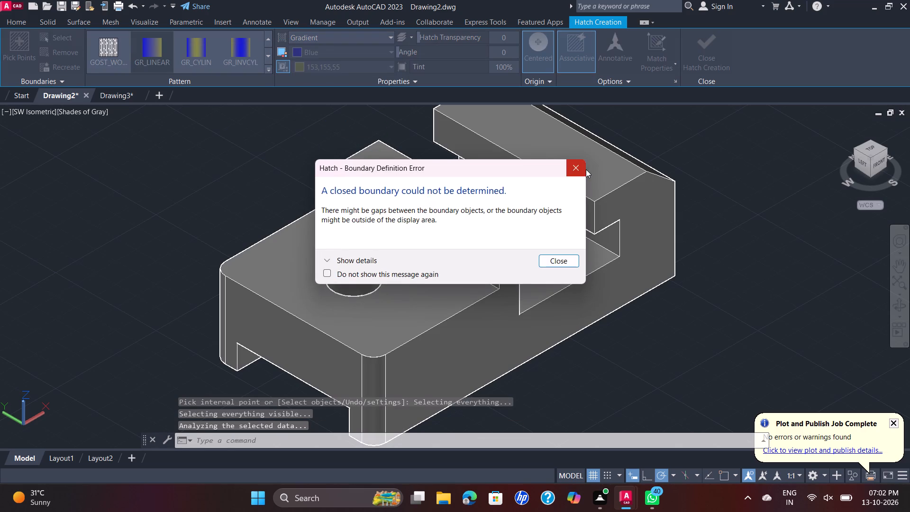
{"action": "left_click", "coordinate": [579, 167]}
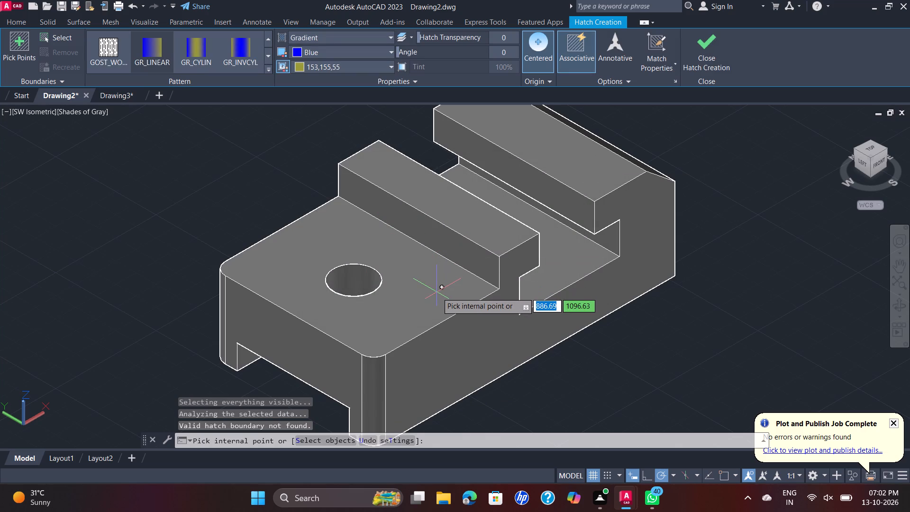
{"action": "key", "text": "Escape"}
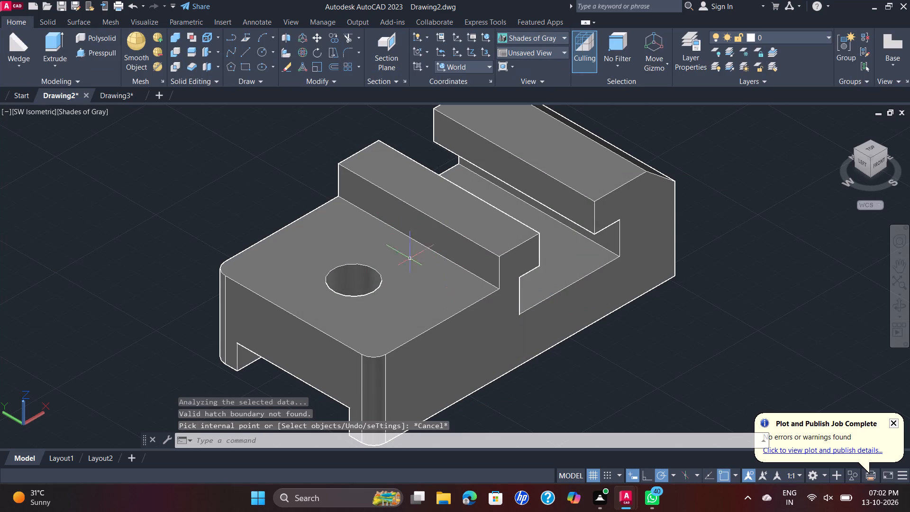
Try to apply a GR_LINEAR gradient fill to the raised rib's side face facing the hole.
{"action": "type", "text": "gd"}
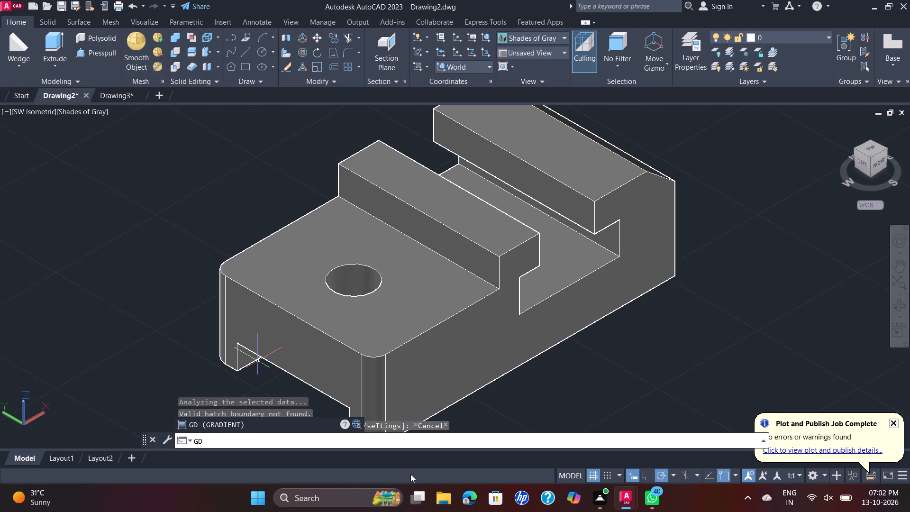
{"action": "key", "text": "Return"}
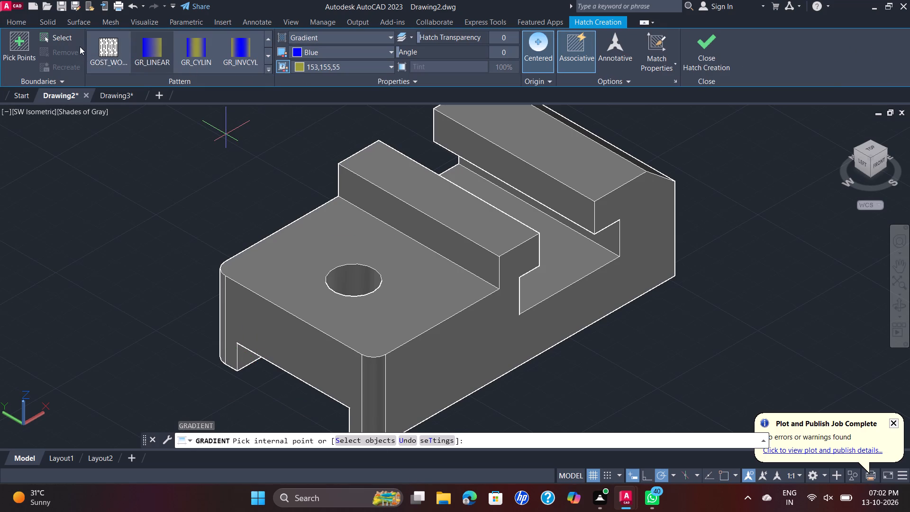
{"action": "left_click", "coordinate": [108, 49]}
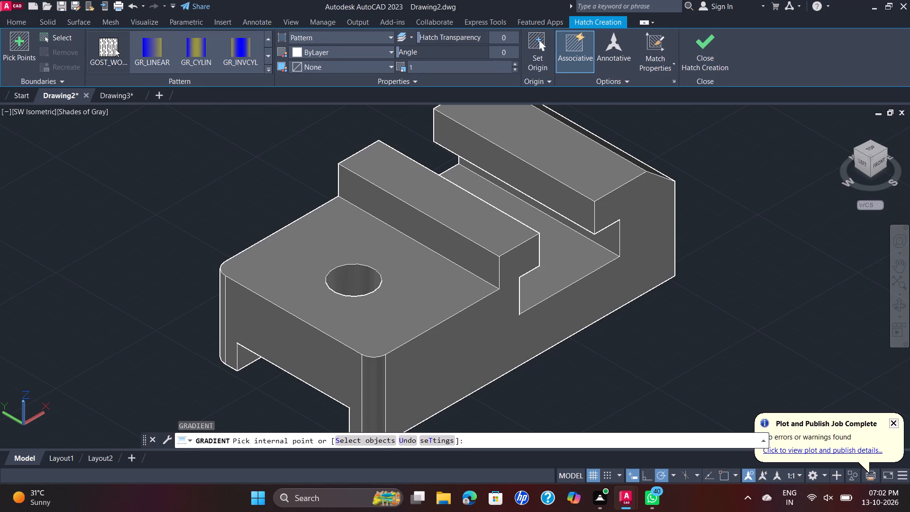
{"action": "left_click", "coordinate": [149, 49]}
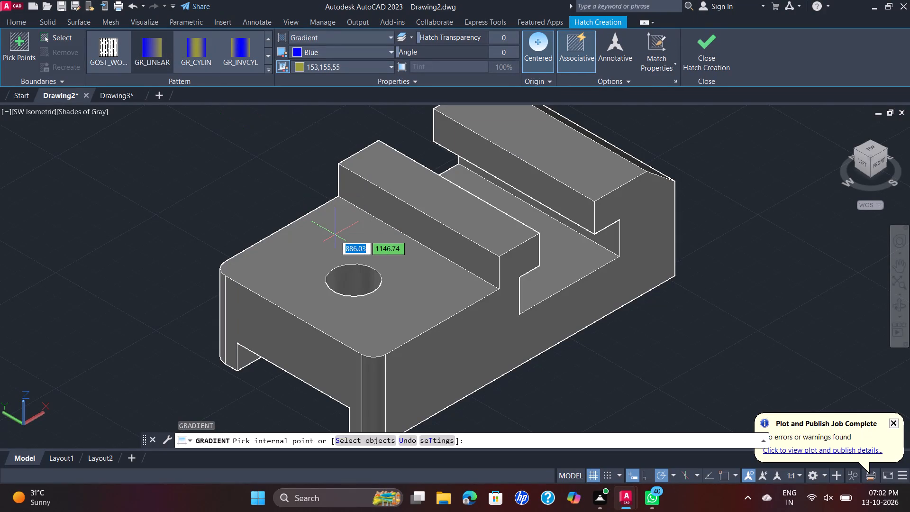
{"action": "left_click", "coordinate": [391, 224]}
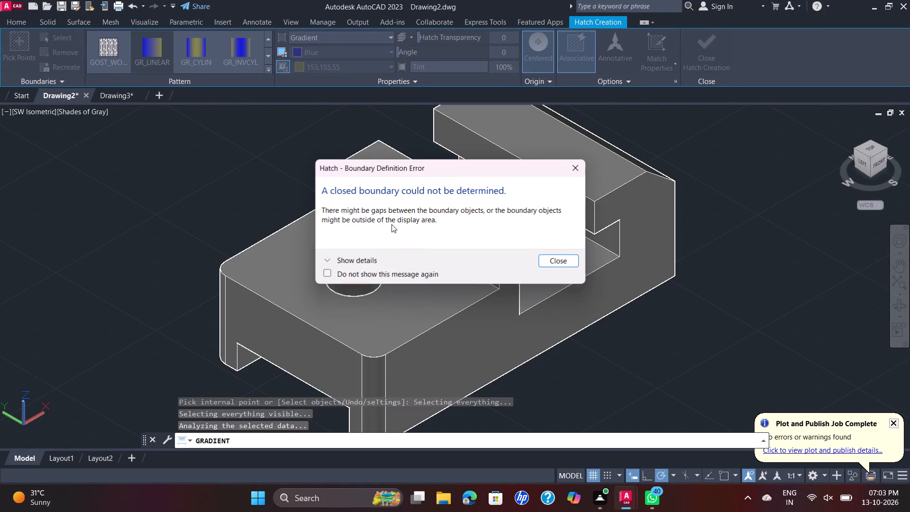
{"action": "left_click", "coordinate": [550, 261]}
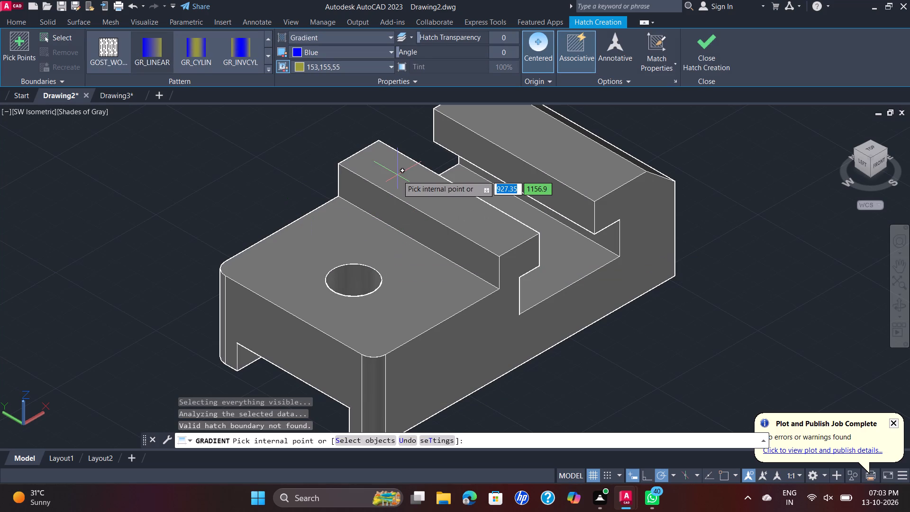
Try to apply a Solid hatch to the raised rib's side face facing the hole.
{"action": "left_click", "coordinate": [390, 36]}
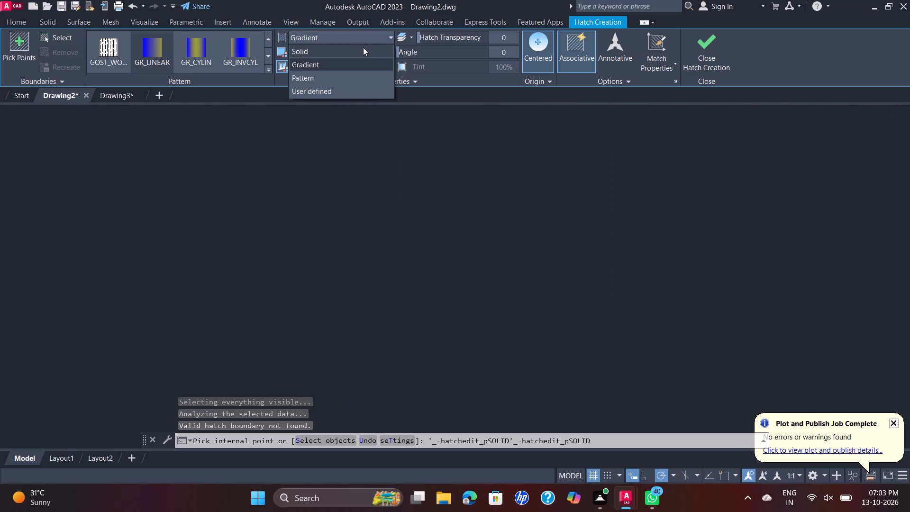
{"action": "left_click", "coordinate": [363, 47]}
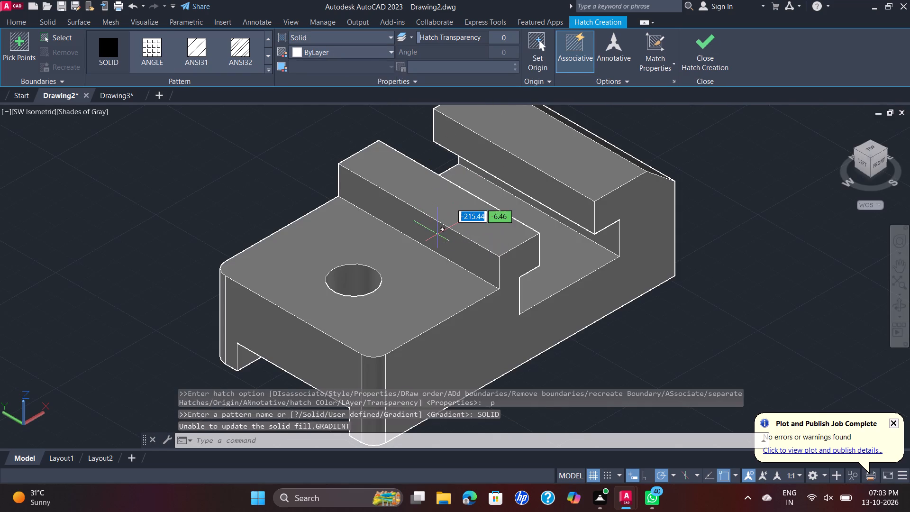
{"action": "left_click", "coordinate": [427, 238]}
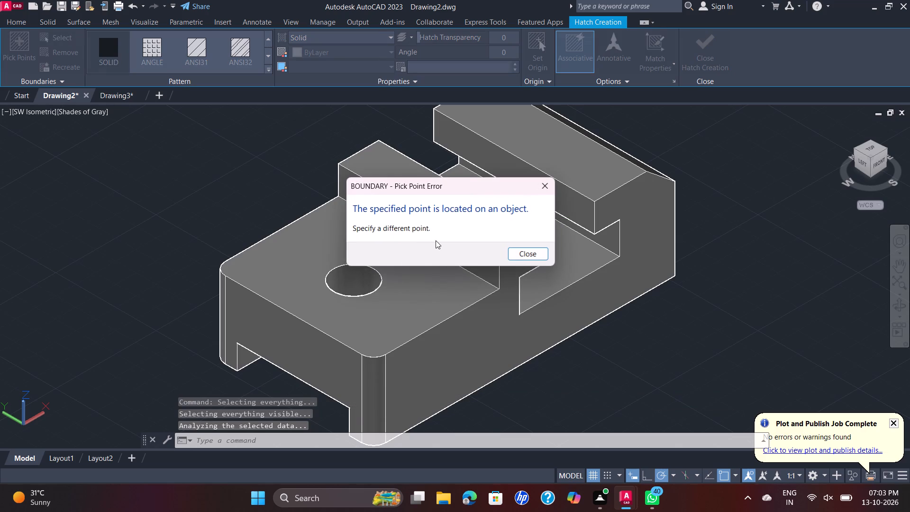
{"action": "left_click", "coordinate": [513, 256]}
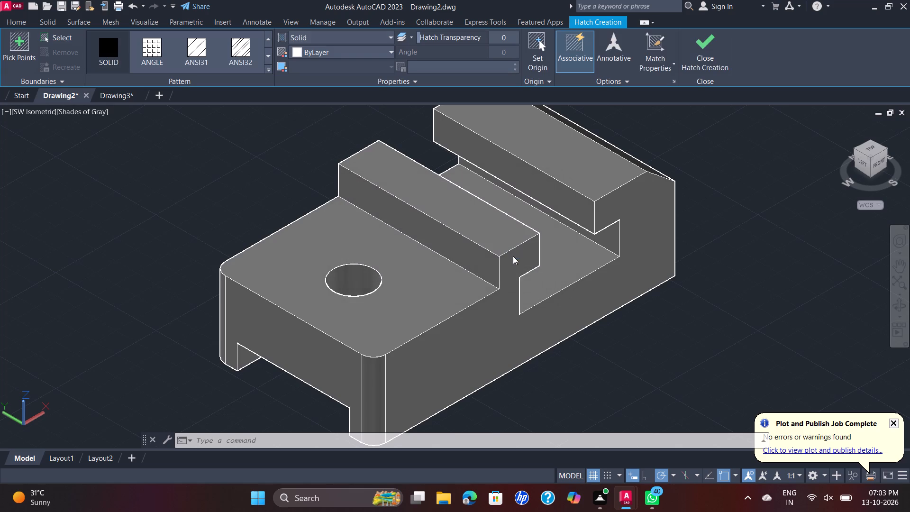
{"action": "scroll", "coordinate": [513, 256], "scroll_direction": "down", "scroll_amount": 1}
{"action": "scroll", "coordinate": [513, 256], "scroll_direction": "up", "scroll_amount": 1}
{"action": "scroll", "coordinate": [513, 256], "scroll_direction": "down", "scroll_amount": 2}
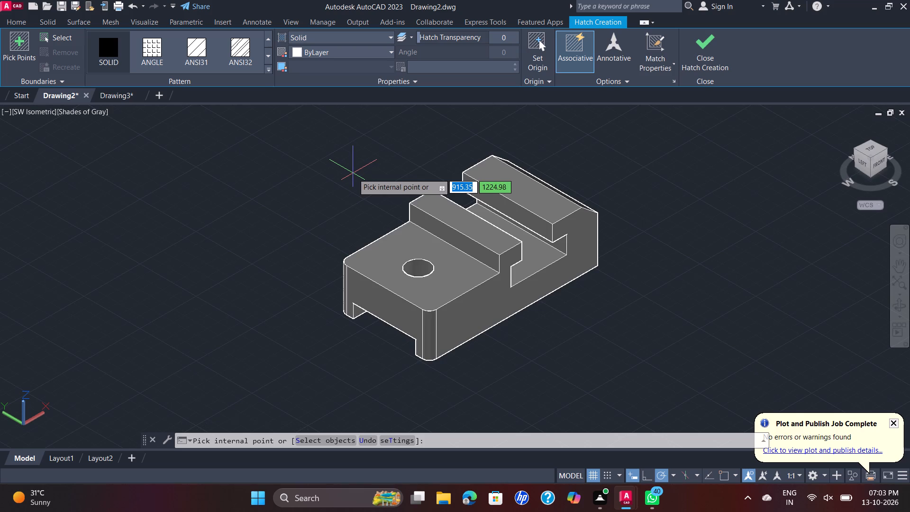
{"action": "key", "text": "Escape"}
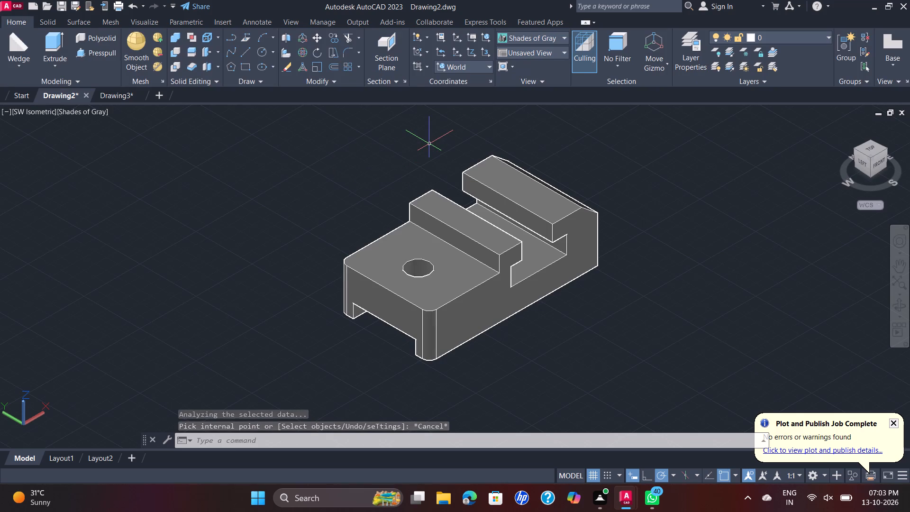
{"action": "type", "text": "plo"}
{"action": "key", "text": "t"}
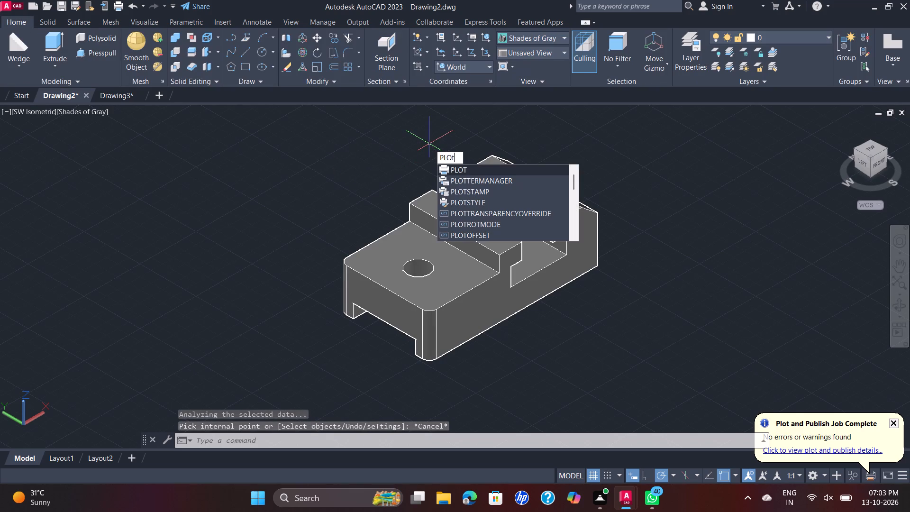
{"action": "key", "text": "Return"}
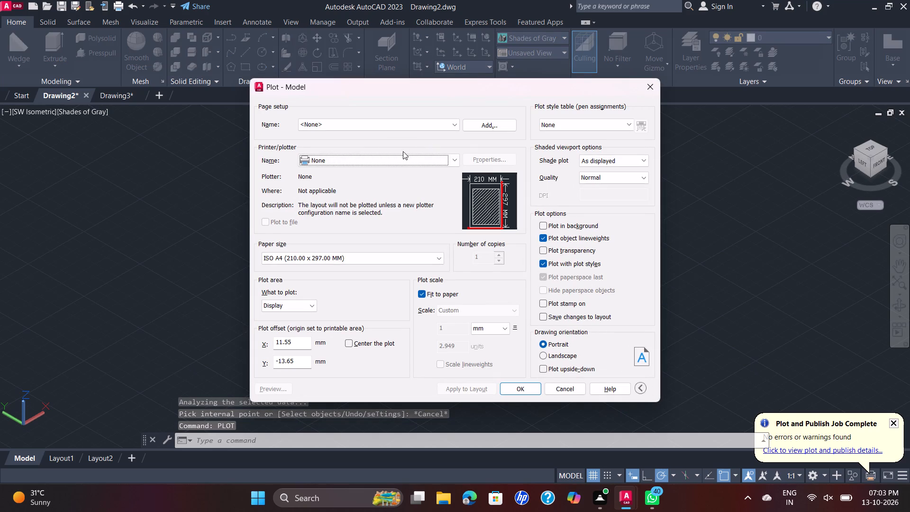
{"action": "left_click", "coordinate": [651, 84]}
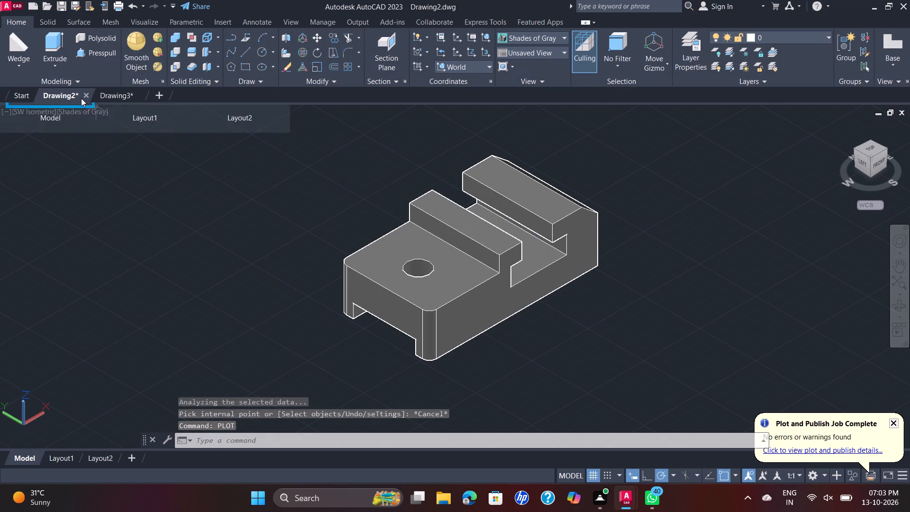
Close Drawing3 without saving its changes.
{"action": "left_click", "coordinate": [136, 93]}
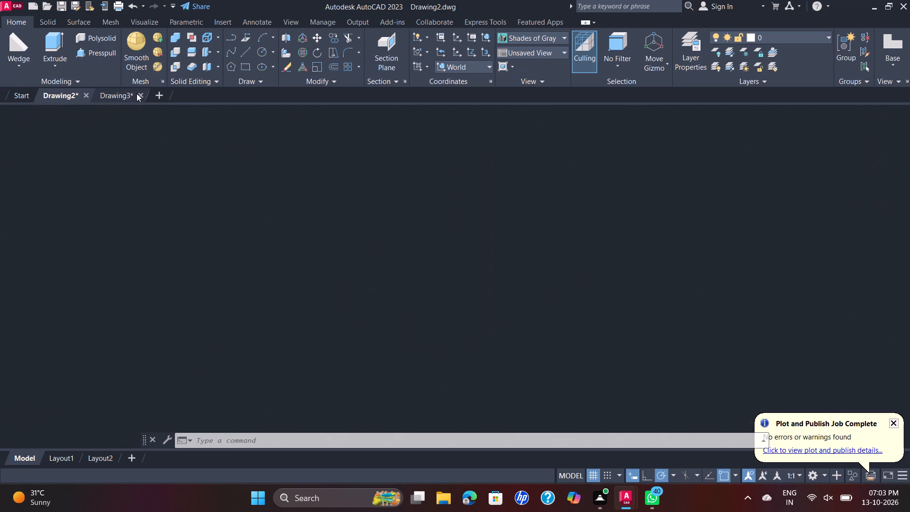
{"action": "left_click", "coordinate": [139, 94]}
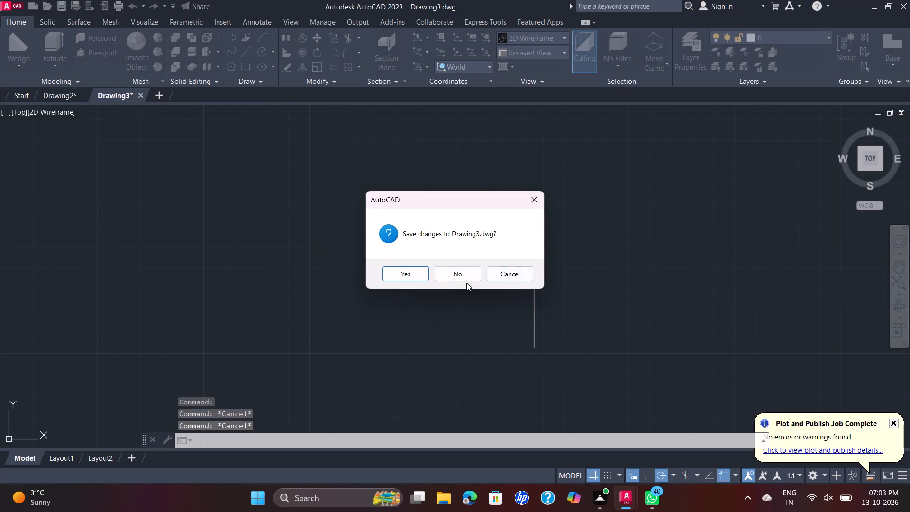
{"action": "left_click", "coordinate": [459, 274]}
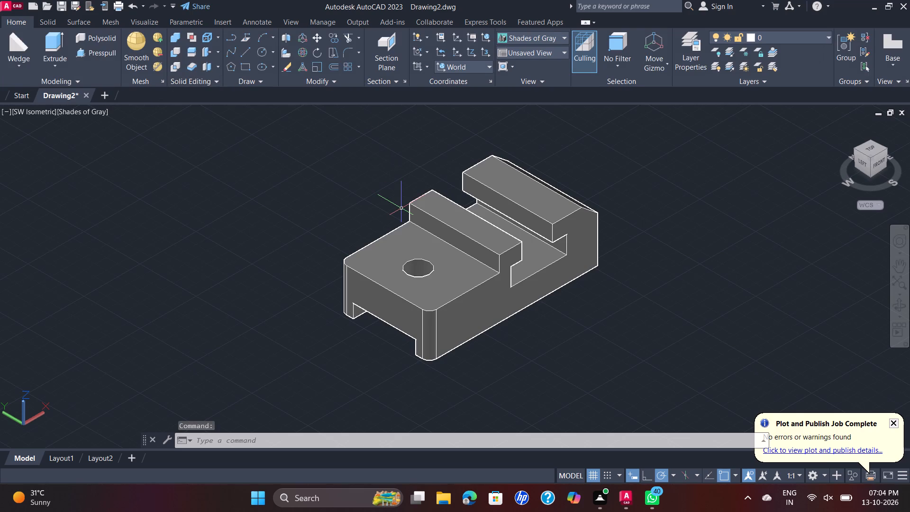
Save the block drawing in the Documents folder under the file name D 15 RA.
{"action": "key", "text": "ctrl+s"}
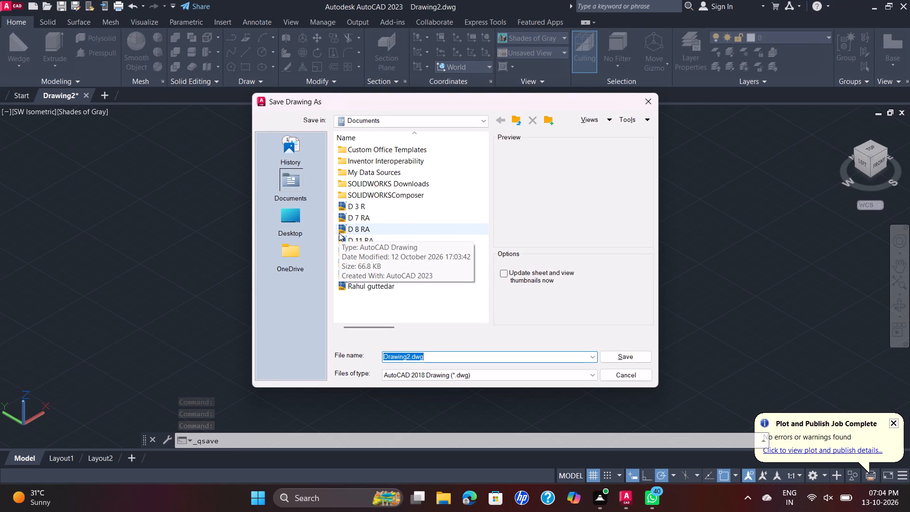
{"action": "type", "text": "D"}
{"action": "key", "text": "space"}
{"action": "type", "text": "15"}
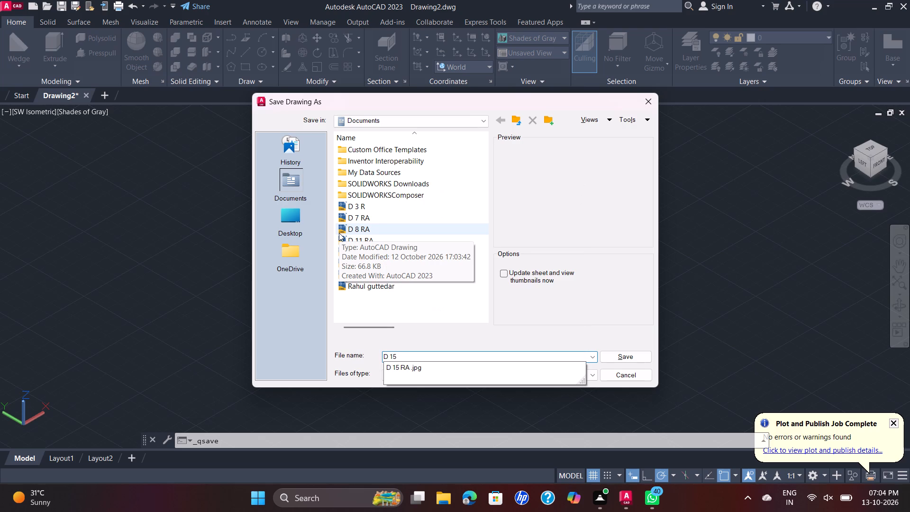
{"action": "scroll", "coordinate": [401, 201], "scroll_direction": "down", "scroll_amount": 4}
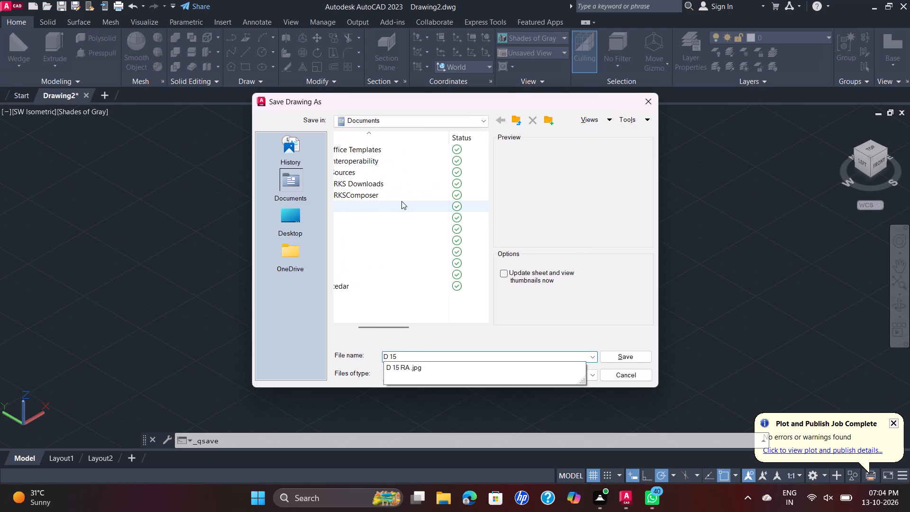
{"action": "scroll", "coordinate": [401, 201], "scroll_direction": "up", "scroll_amount": 5}
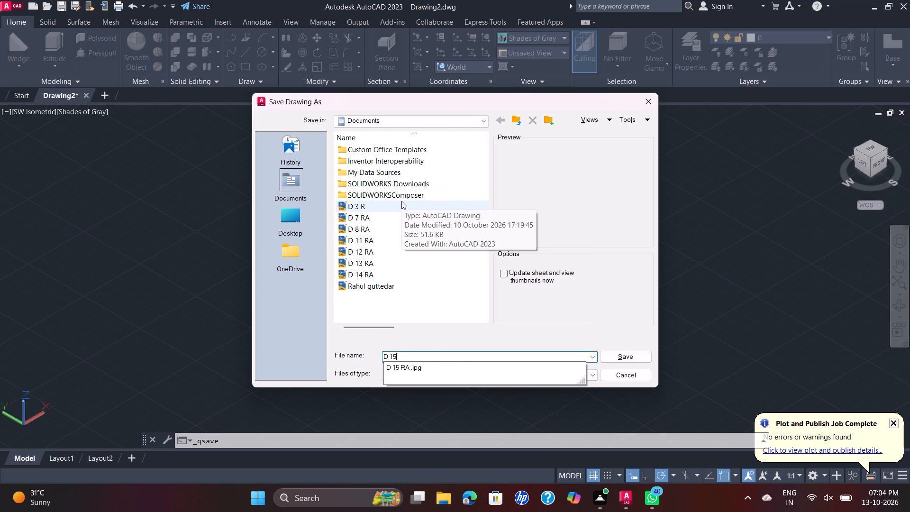
{"action": "key", "text": "space"}
{"action": "key", "text": "r"}
{"action": "key", "text": "a"}
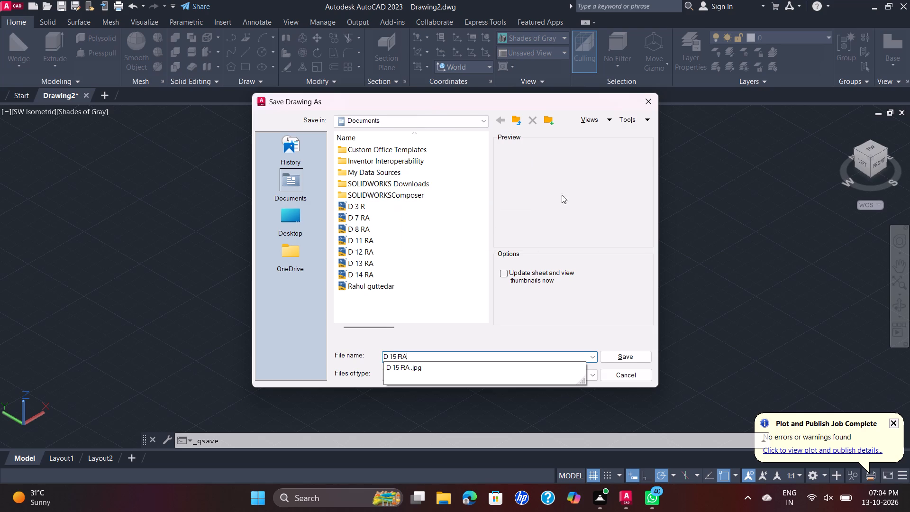
{"action": "left_click", "coordinate": [626, 360]}
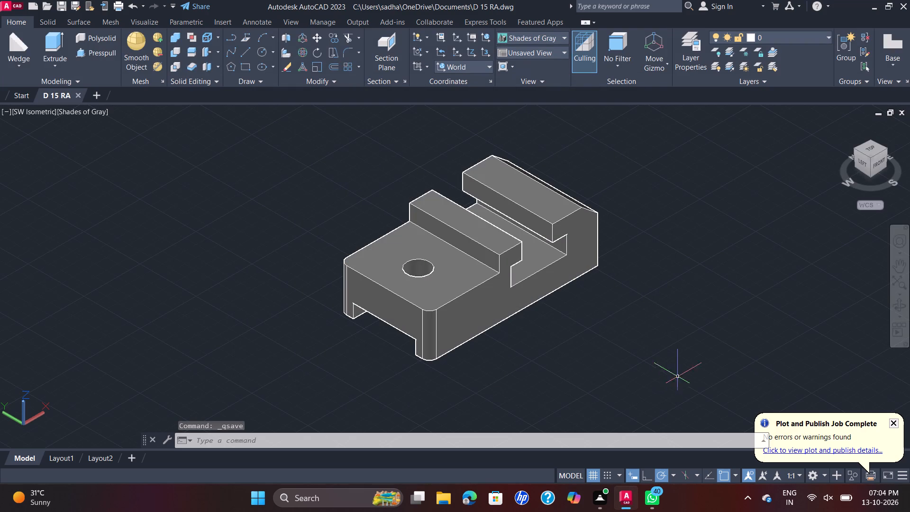
Set up a Plot with DWG To PDF.pc3, landscape orientation, and a Window plot area enclosing the whole block.
{"action": "type", "text": "PLO"}
{"action": "key", "text": "t"}
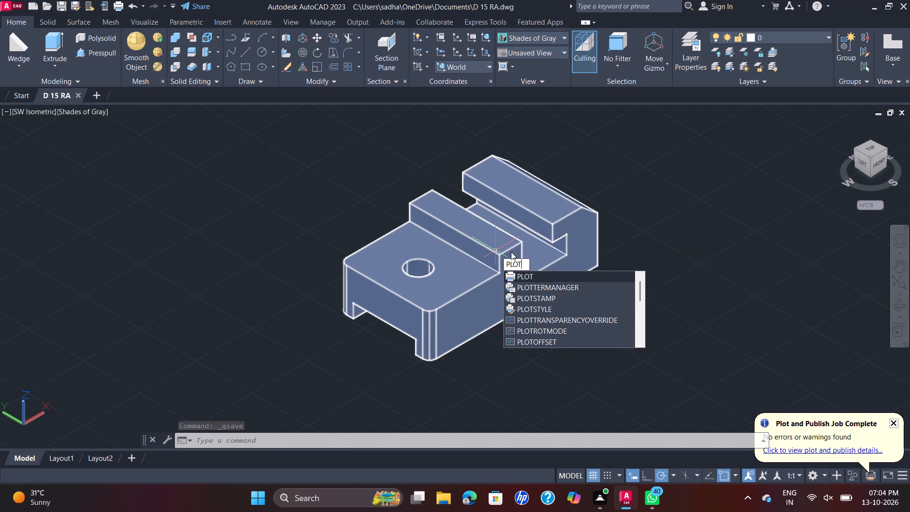
{"action": "key", "text": "Return"}
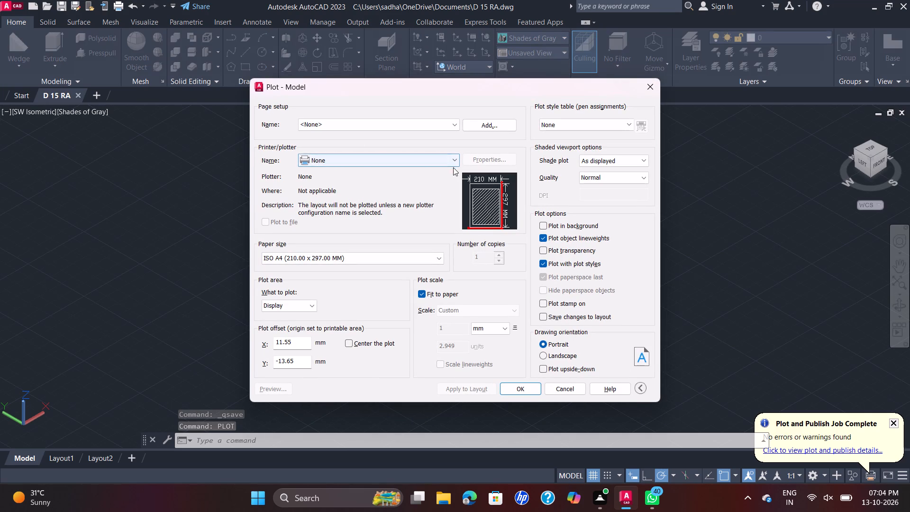
{"action": "left_click", "coordinate": [454, 159]}
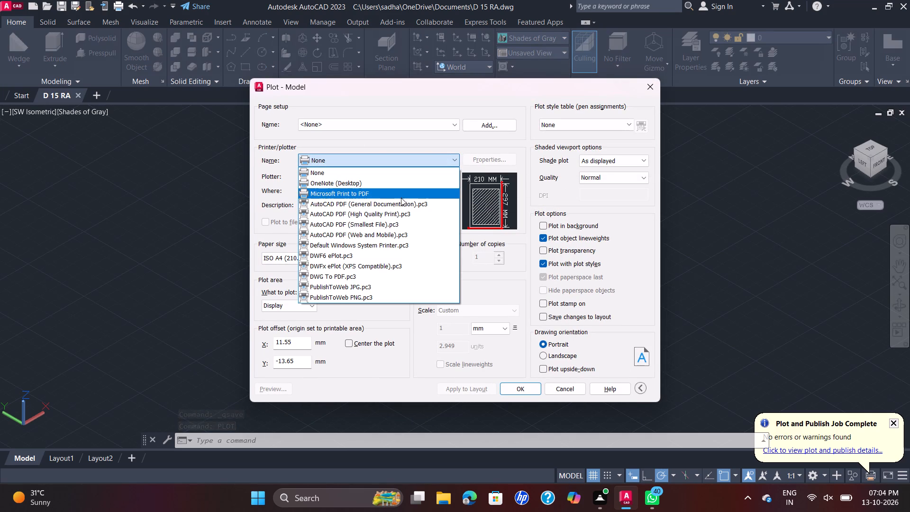
{"action": "left_click", "coordinate": [375, 279]}
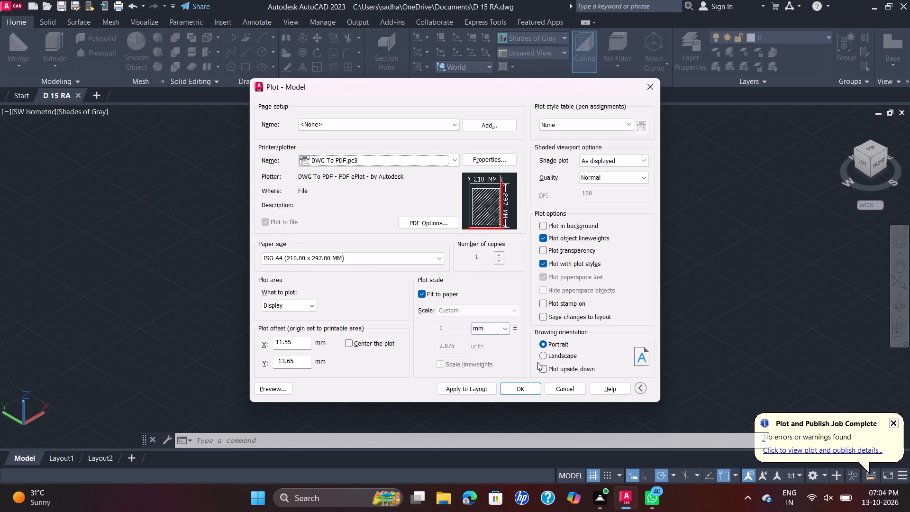
{"action": "left_click", "coordinate": [544, 355]}
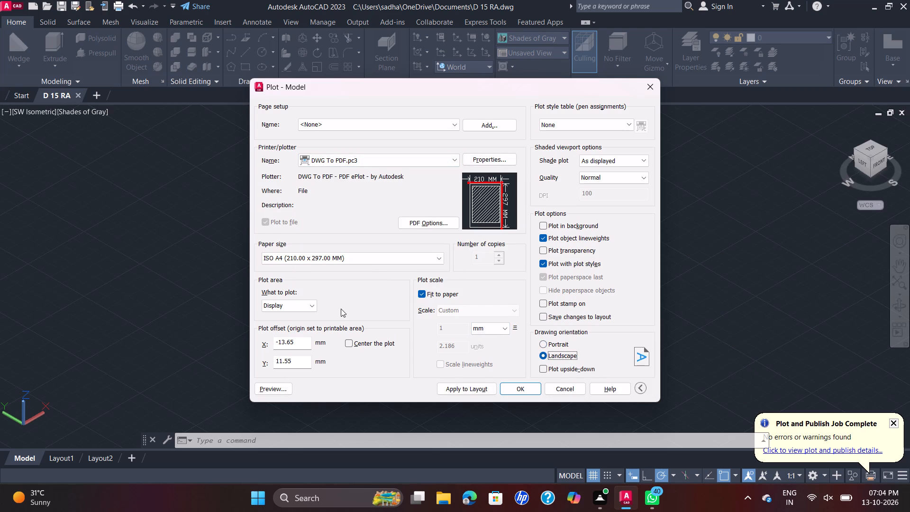
{"action": "left_click", "coordinate": [313, 309]}
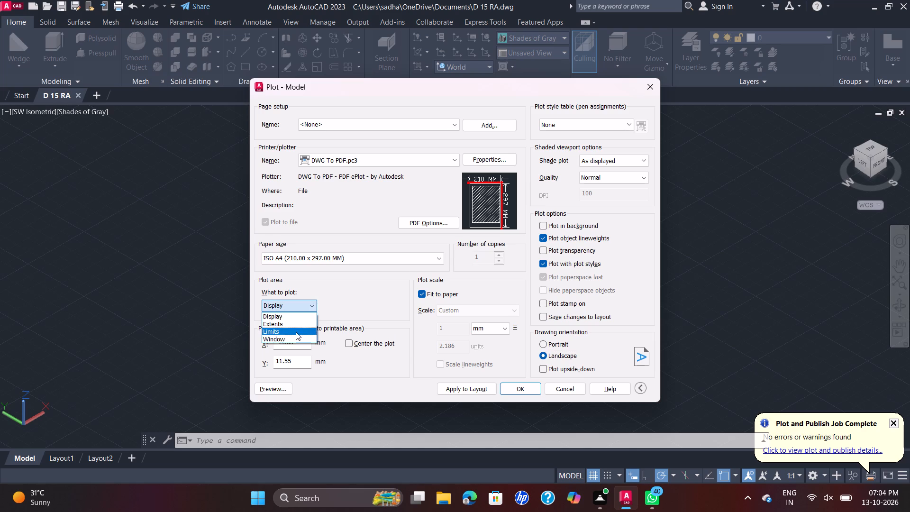
{"action": "left_click", "coordinate": [296, 337]}
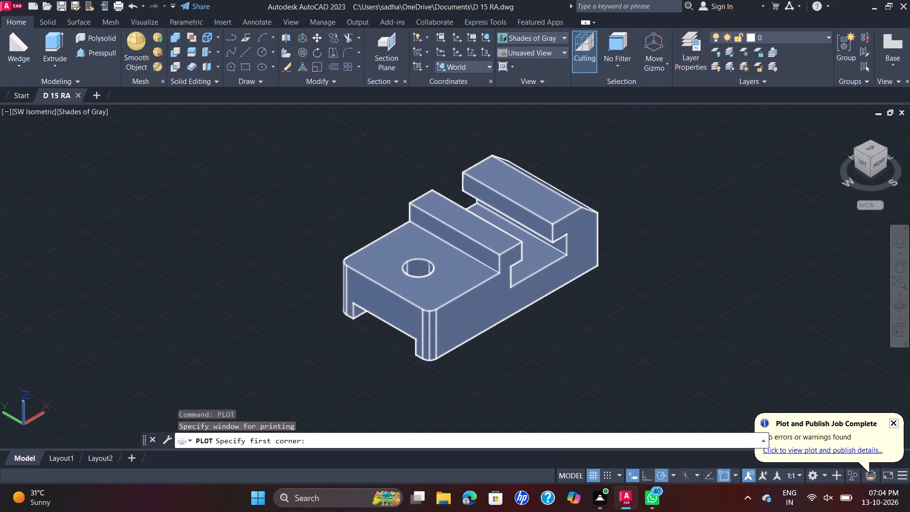
{"action": "scroll", "coordinate": [475, 190], "scroll_direction": "down", "scroll_amount": 2}
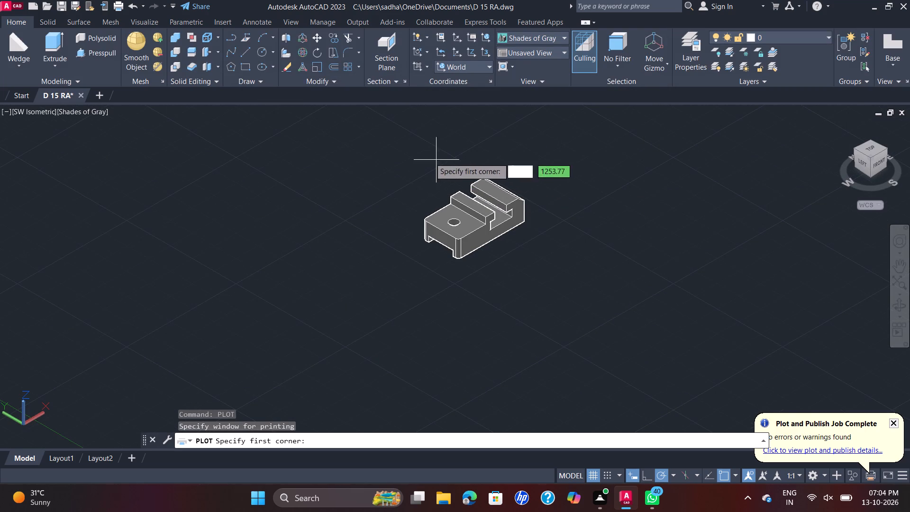
{"action": "left_click", "coordinate": [366, 143]}
{"action": "left_click", "coordinate": [572, 290]}
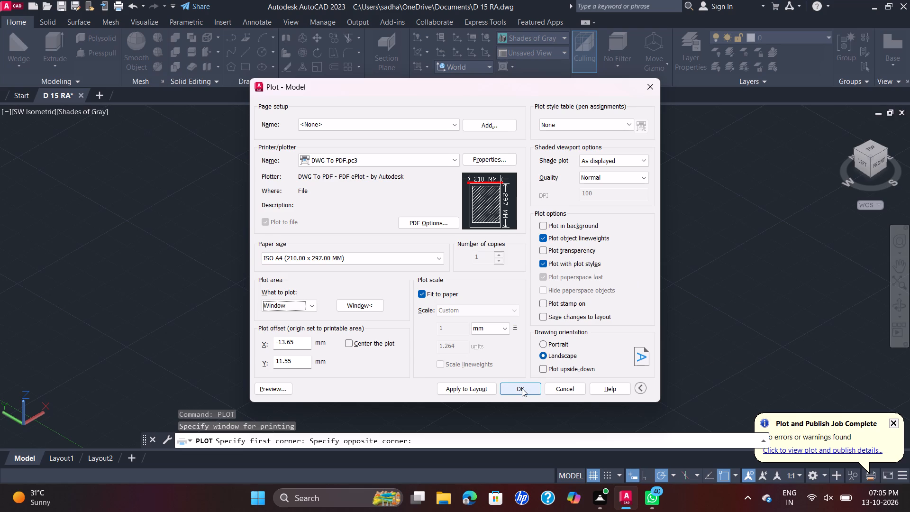
Plot the drawing to a PDF in the Documents folder, keeping the file name D 15 RA-Model.pdf.
{"action": "left_click", "coordinate": [522, 388]}
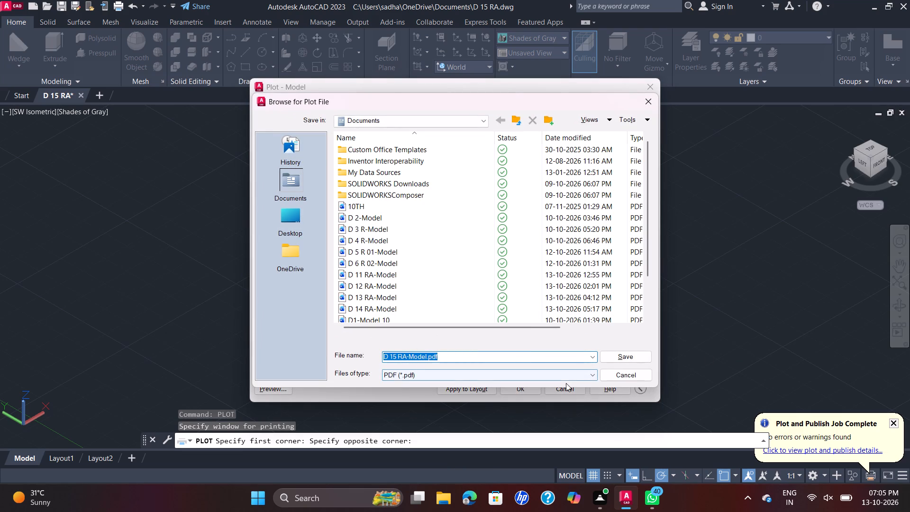
{"action": "left_click", "coordinate": [616, 363]}
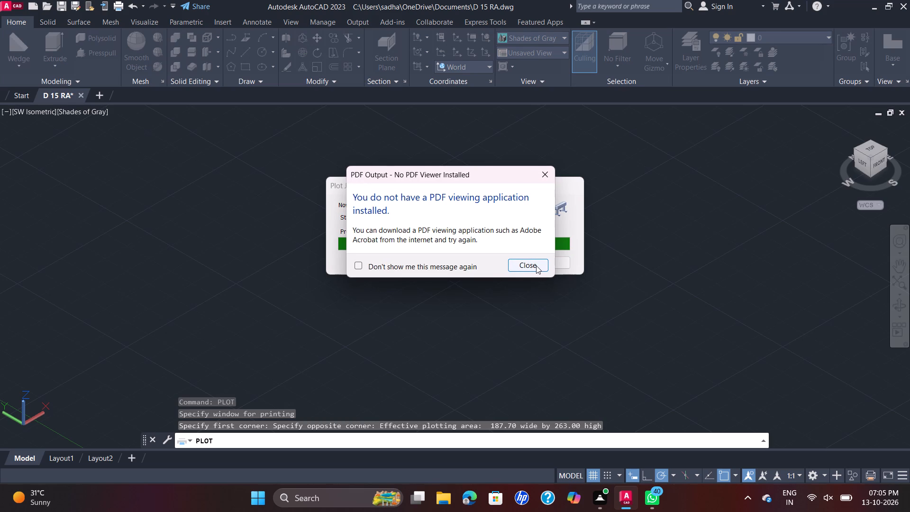
{"action": "left_click", "coordinate": [536, 265]}
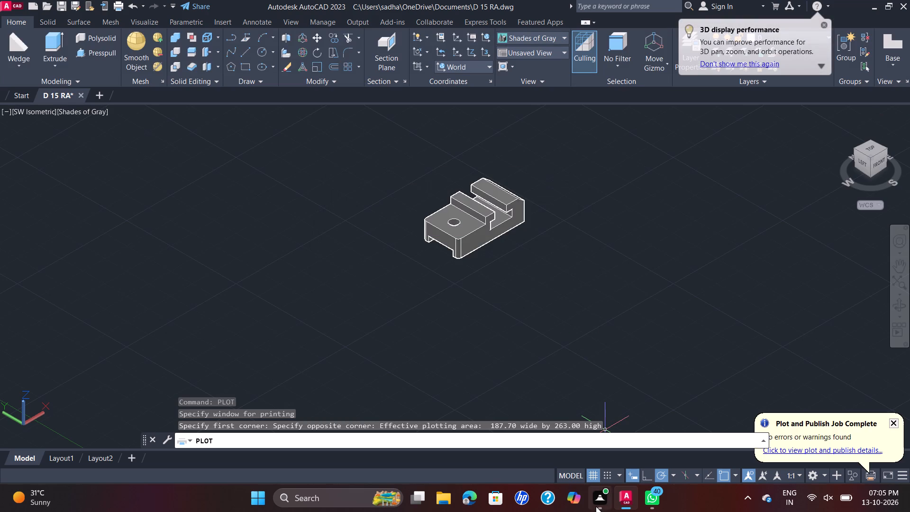